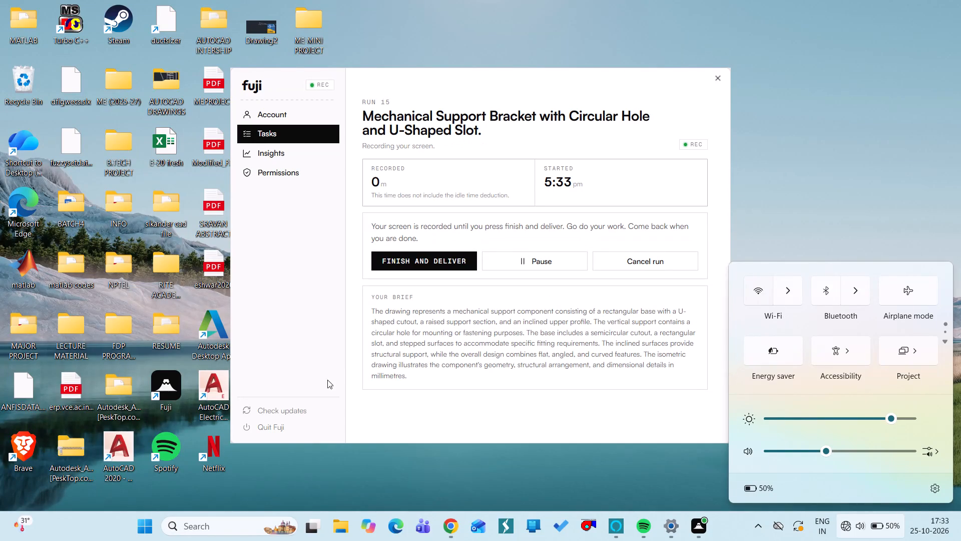
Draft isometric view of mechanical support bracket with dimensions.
Launch AutoCAD 2020 from the desktop and start a new blank drawing.
{"action": "double_click", "coordinate": [128, 440]}
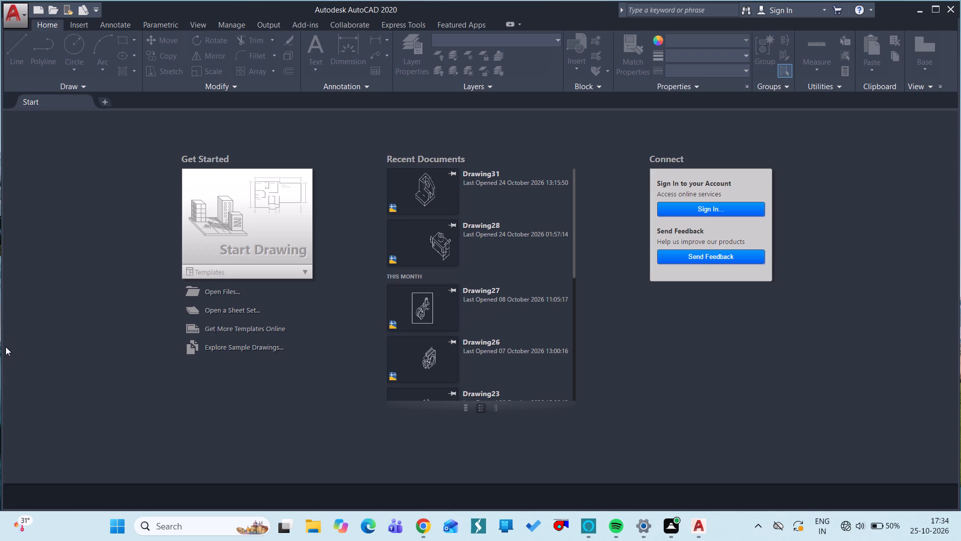
{"action": "left_click", "coordinate": [213, 231]}
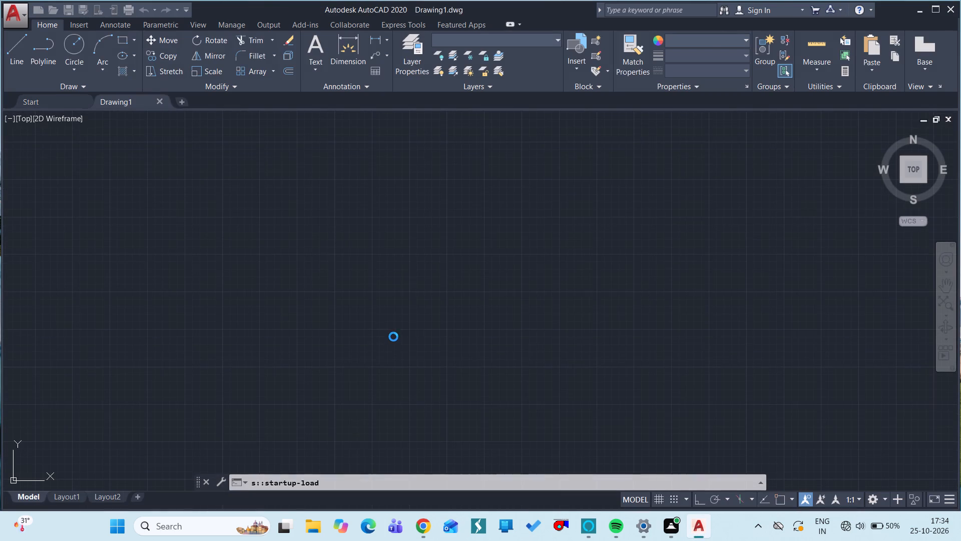
Turn on command logging for the new drawing with the LOGFILEON command.
{"action": "left_click", "coordinate": [309, 480]}
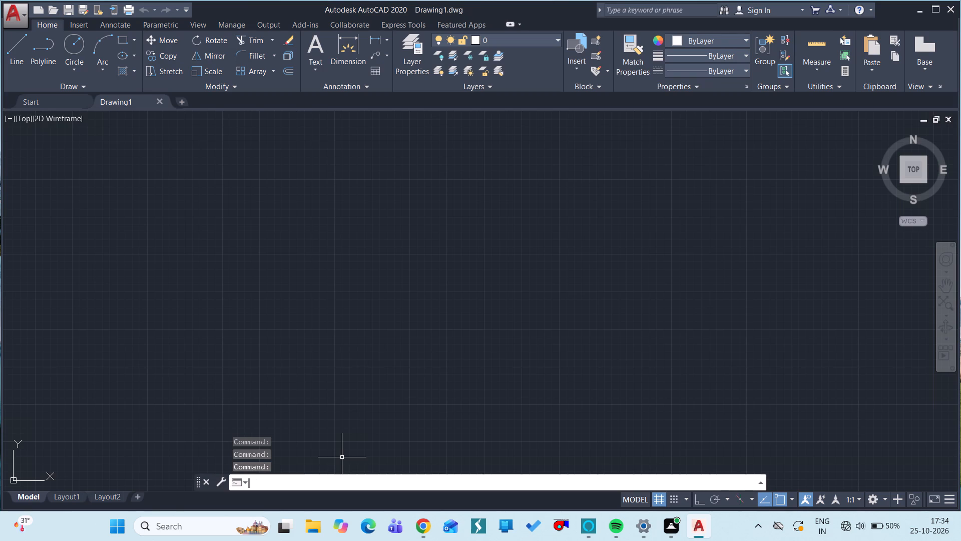
{"action": "type", "text": "LOG"}
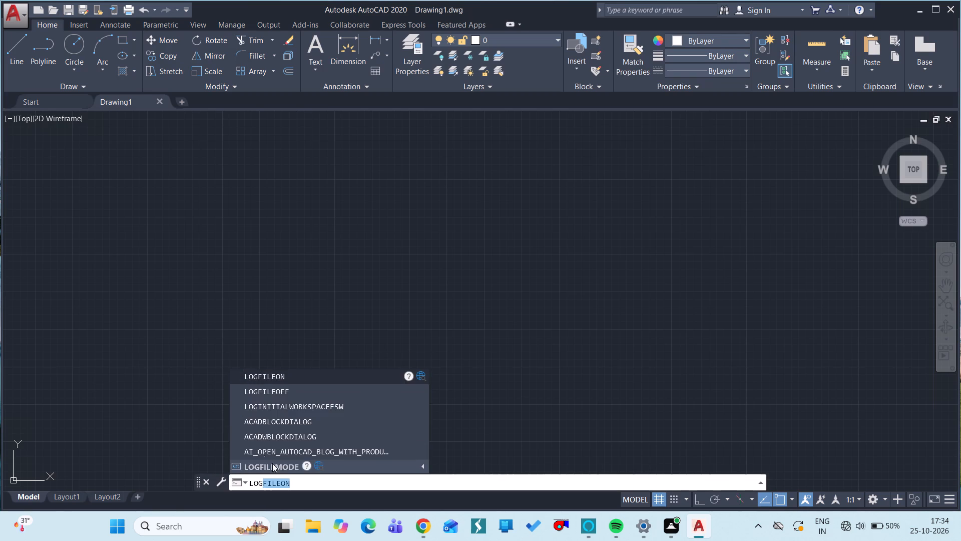
{"action": "left_click", "coordinate": [289, 373]}
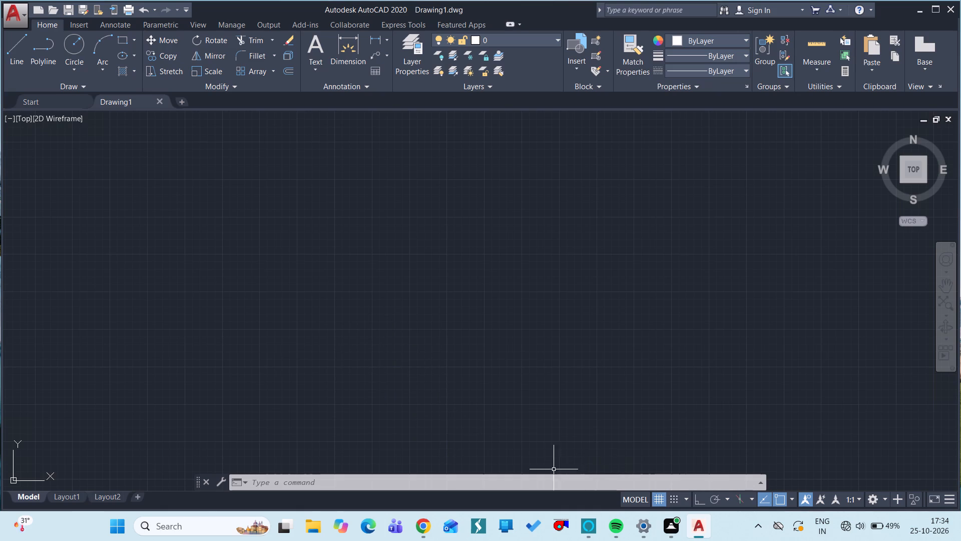
Switch to Chrome to consult the reference material for the mechanical support bracket.
{"action": "left_click", "coordinate": [429, 522]}
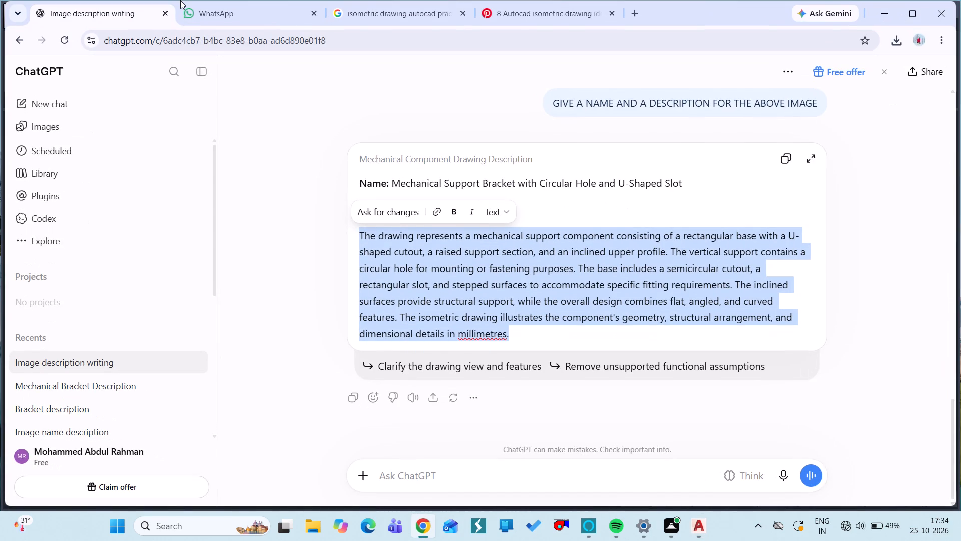
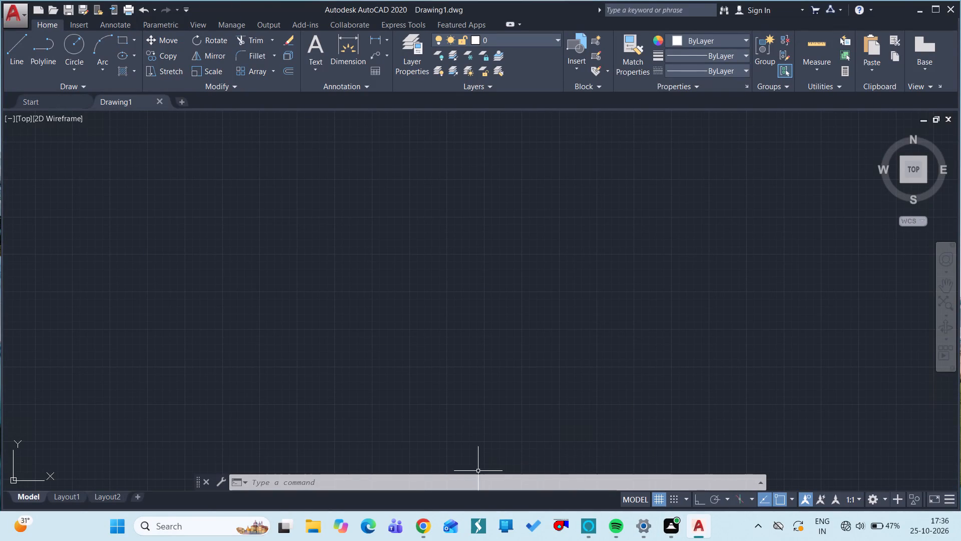
Turn on command logging with the LOGFILEON command.
{"action": "left_click", "coordinate": [443, 481]}
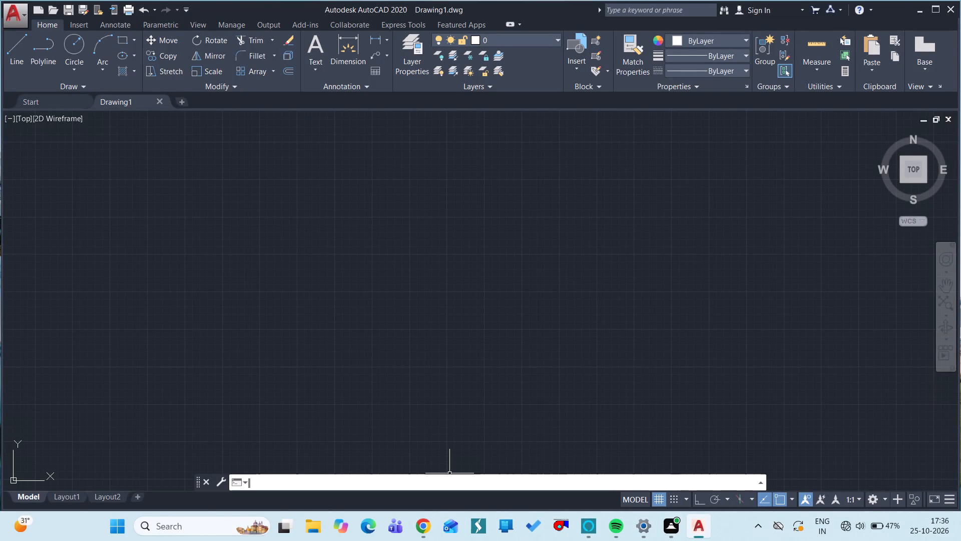
{"action": "type", "text": "LOG"}
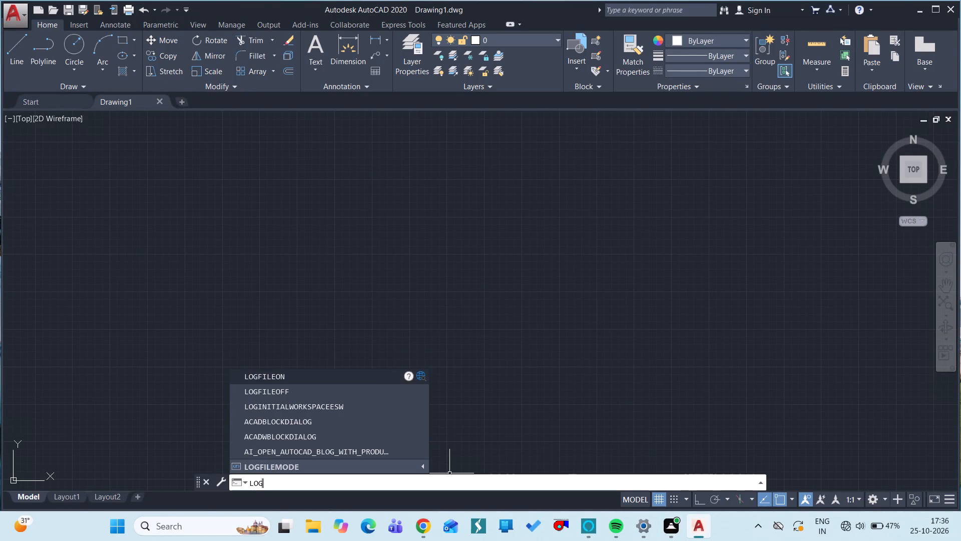
{"action": "left_click", "coordinate": [280, 379]}
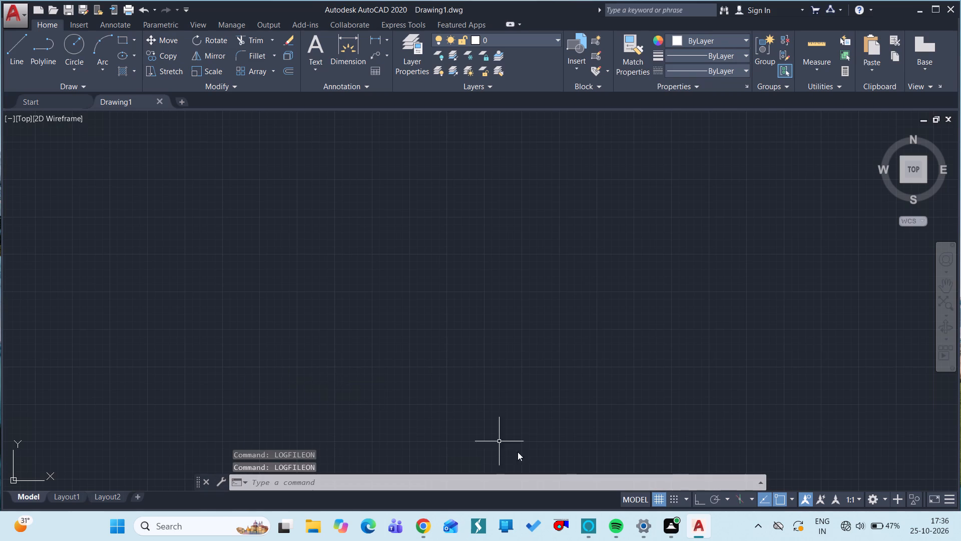
Turn on Ortho mode and isometric drafting with the left isoplane active.
{"action": "left_click", "coordinate": [698, 496]}
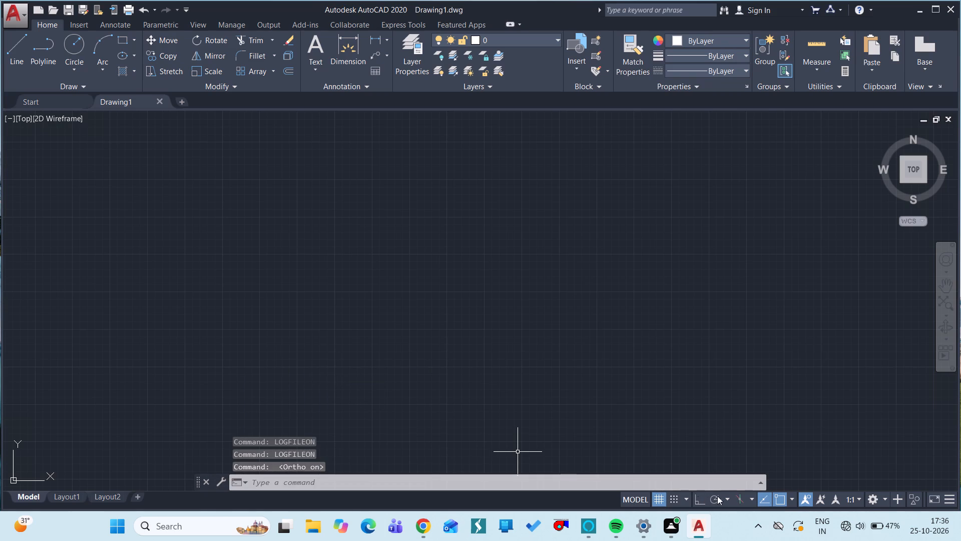
{"action": "left_click", "coordinate": [739, 499]}
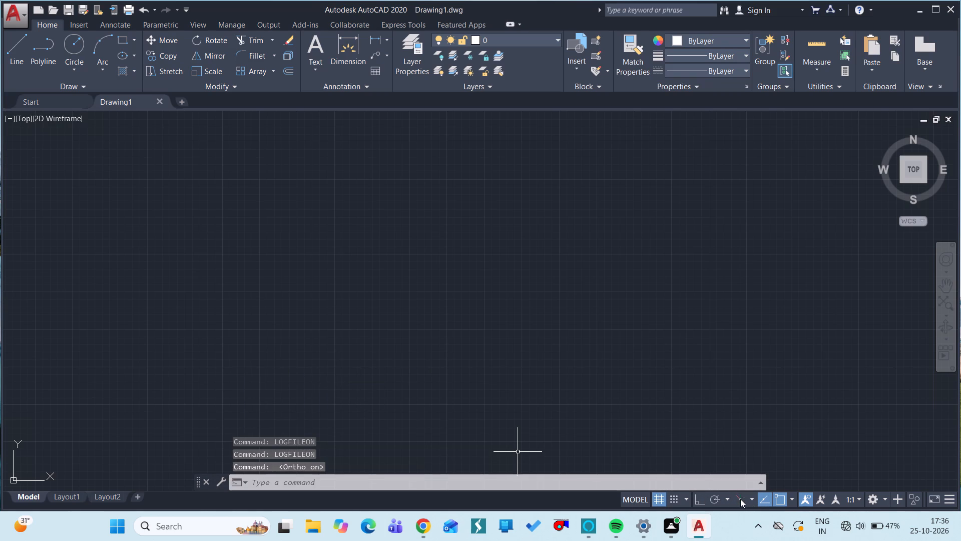
{"action": "left_click", "coordinate": [739, 498]}
{"action": "left_click", "coordinate": [739, 498]}
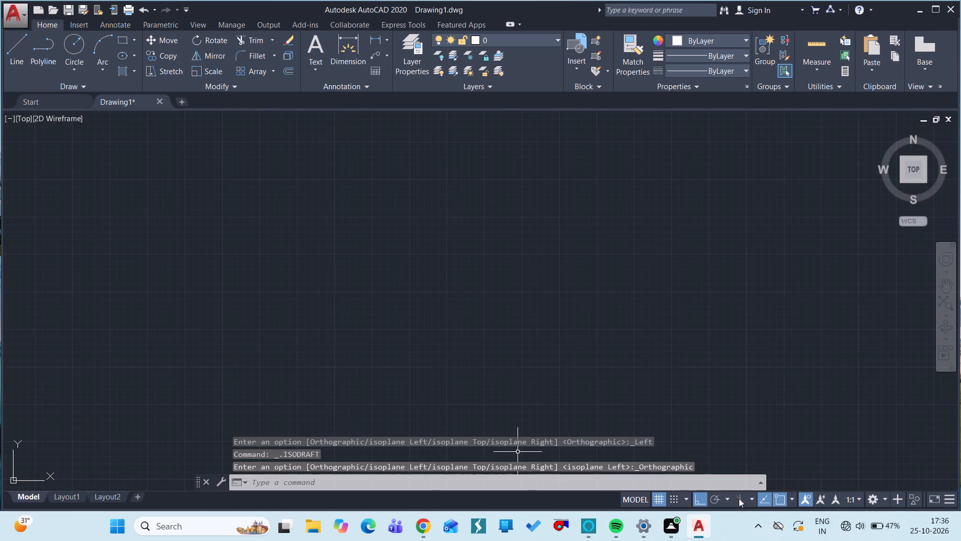
Draw the left face's stepped bottom edge from the front corner: 15 back at 150°, 5 up, 20 back, 5 down, 15 back.
{"action": "scroll", "coordinate": [564, 287], "scroll_direction": "up", "scroll_amount": 3, "text": "ctrl"}
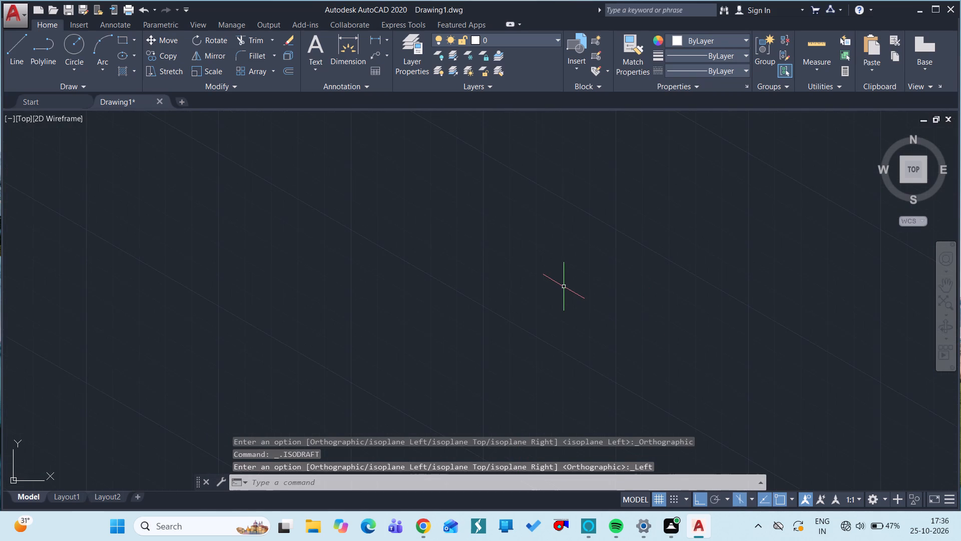
{"action": "scroll", "coordinate": [564, 287], "scroll_direction": "up", "scroll_amount": 5, "text": "ctrl"}
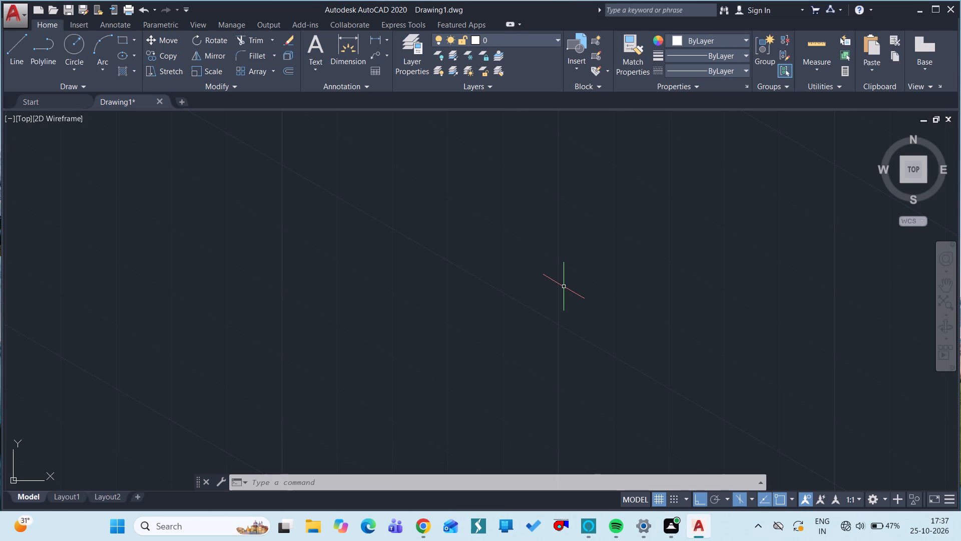
{"action": "type", "text": "L"}
{"action": "key", "text": "space"}
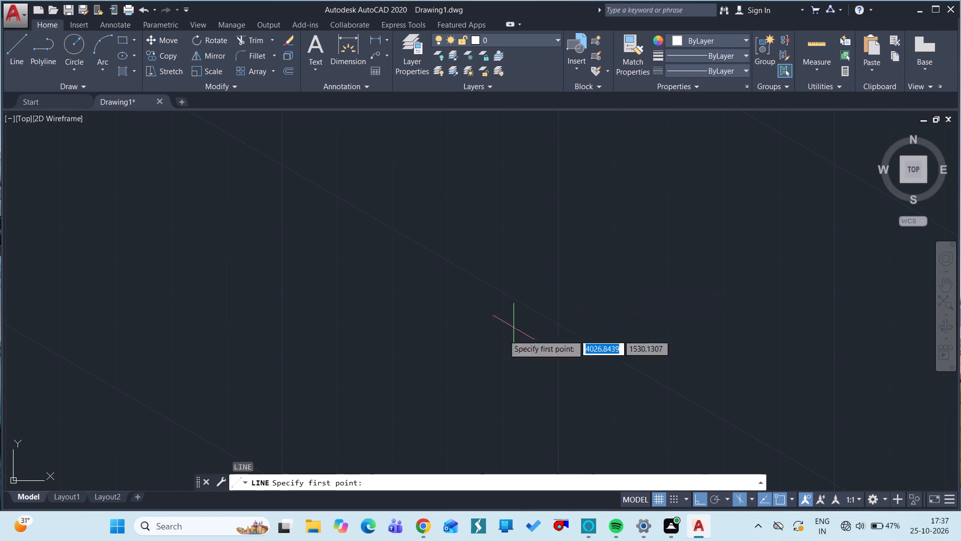
{"action": "left_click", "coordinate": [459, 367]}
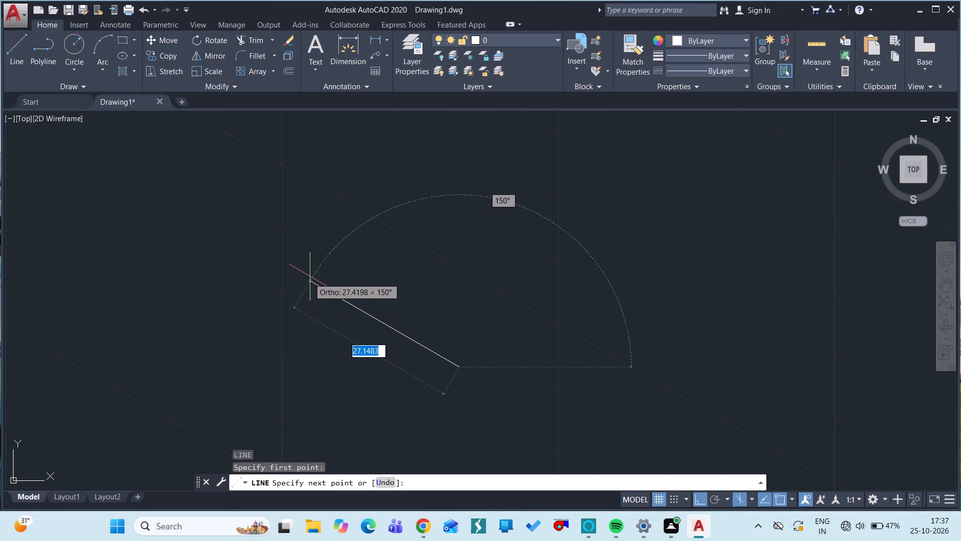
{"action": "type", "text": "15"}
{"action": "key", "text": "space"}
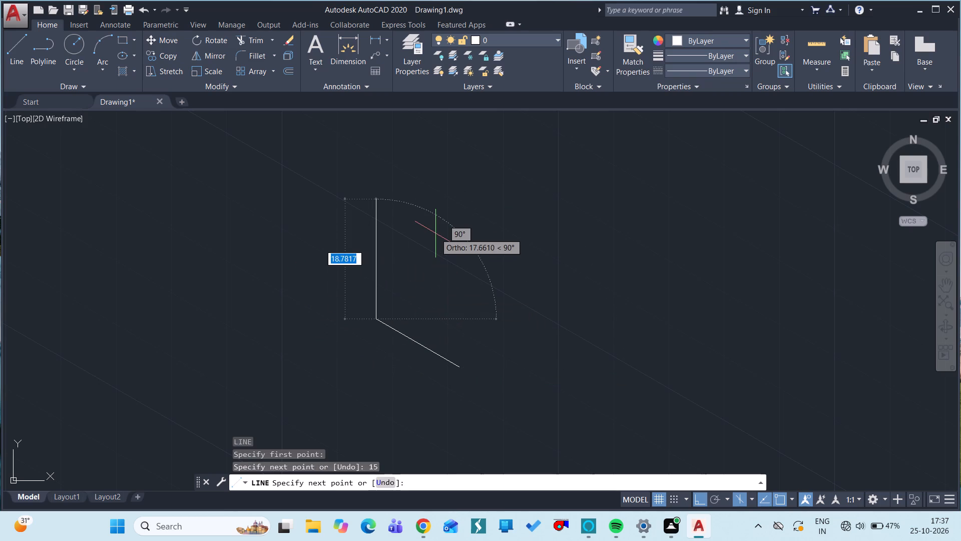
{"action": "key", "text": "5"}
{"action": "key", "text": "space"}
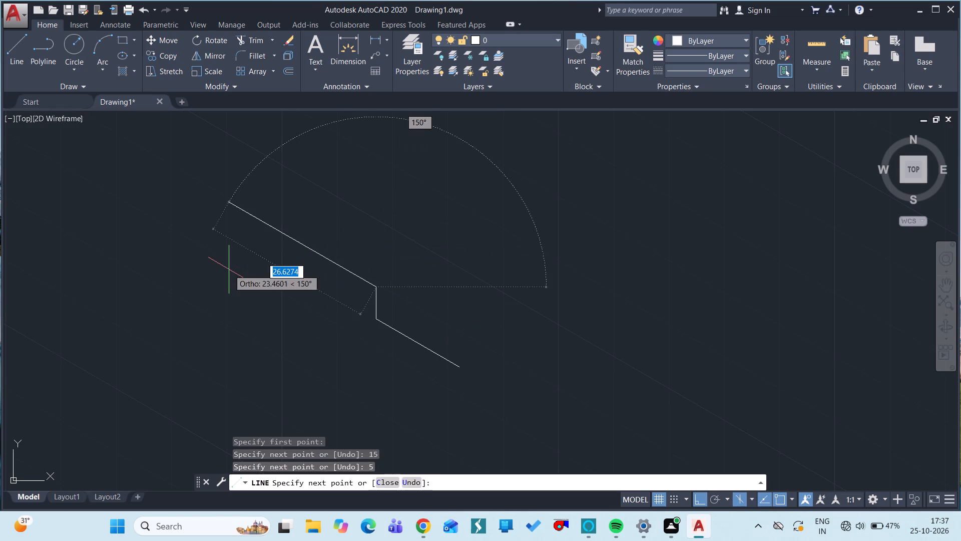
{"action": "type", "text": "20"}
{"action": "key", "text": "space"}
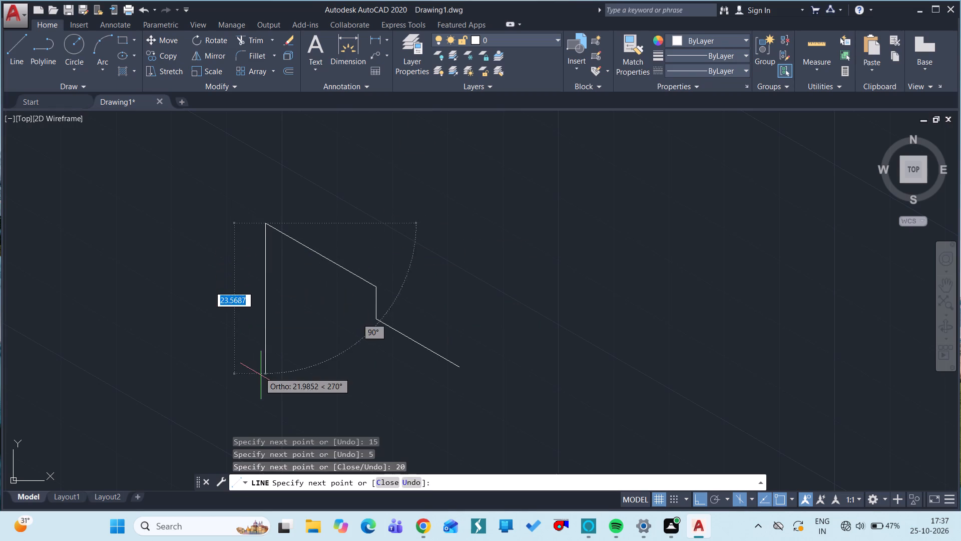
{"action": "type", "text": "5"}
{"action": "key", "text": "space"}
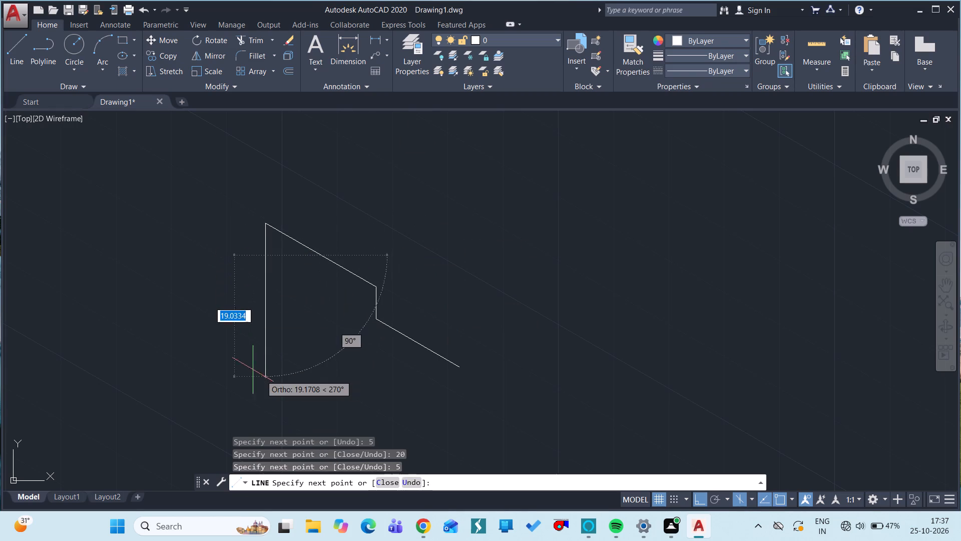
{"action": "type", "text": "15"}
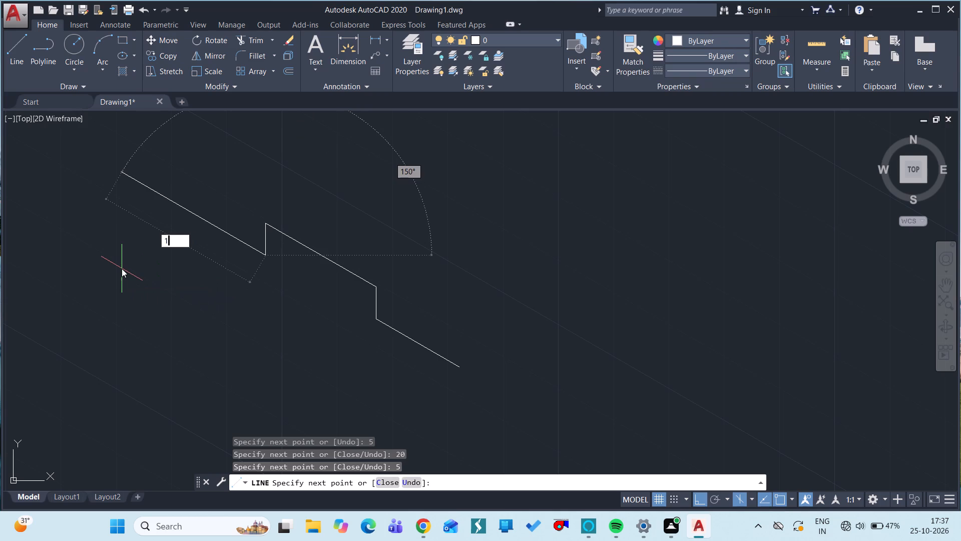
{"action": "key", "text": "space"}
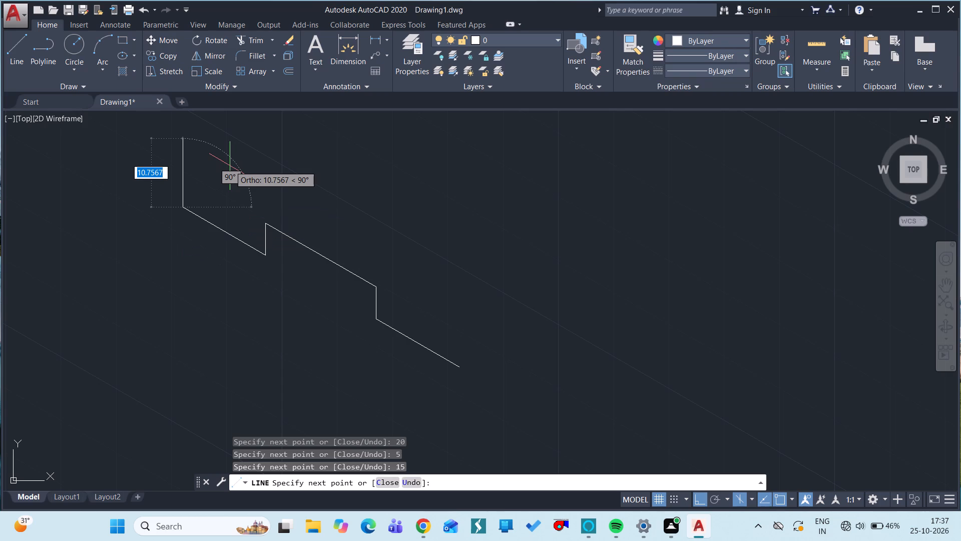
Close the left face outline with a 20 vertical edge up, a 50 top edge at 330° and a 20 edge down.
{"action": "type", "text": "20"}
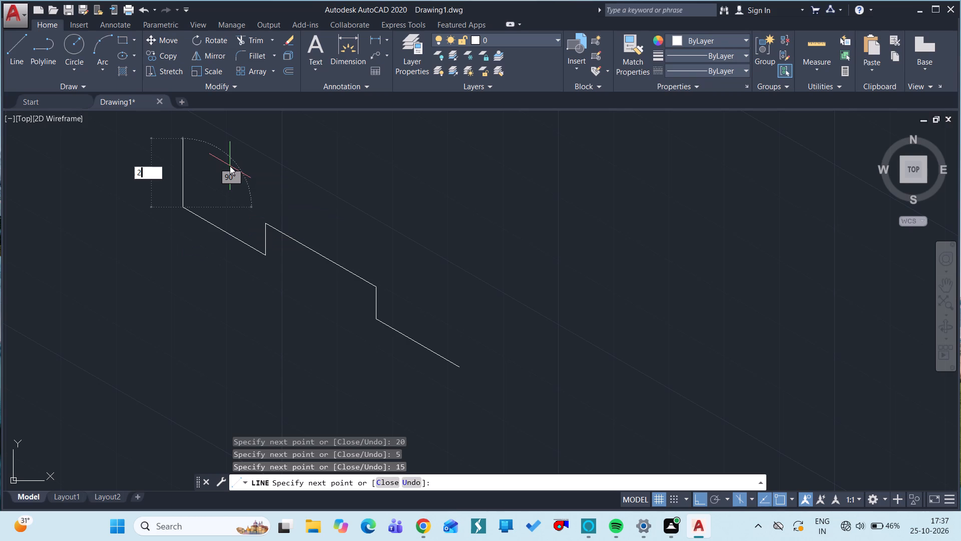
{"action": "key", "text": "space"}
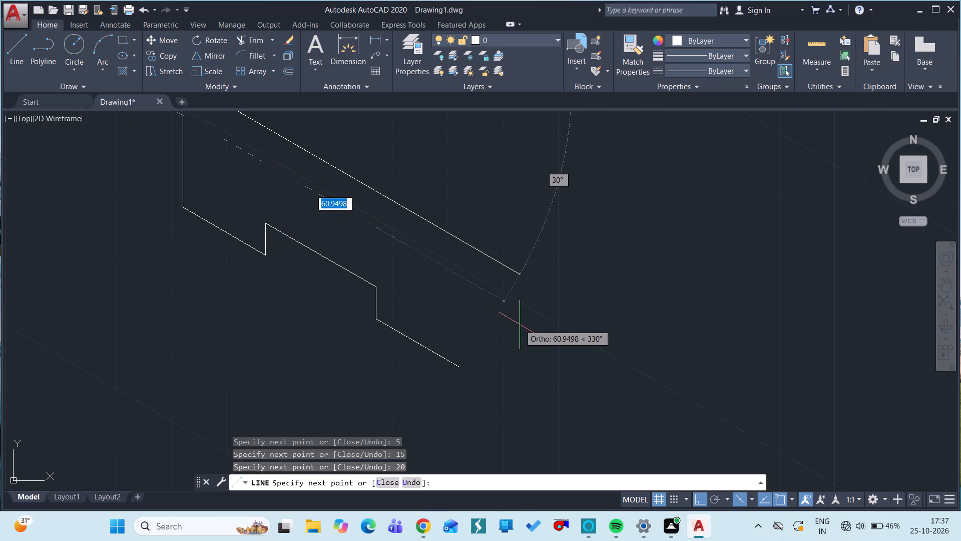
{"action": "type", "text": "50"}
{"action": "key", "text": "space"}
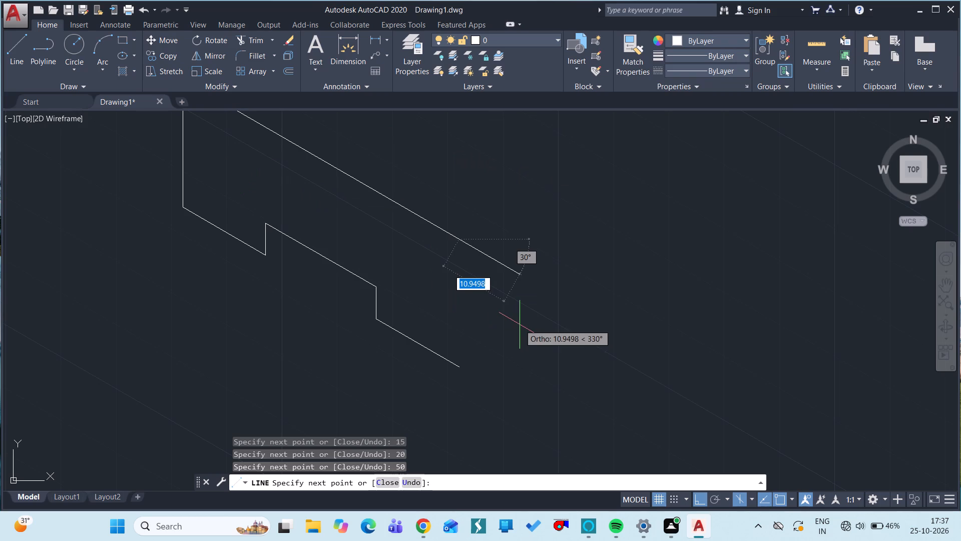
{"action": "type", "text": "20"}
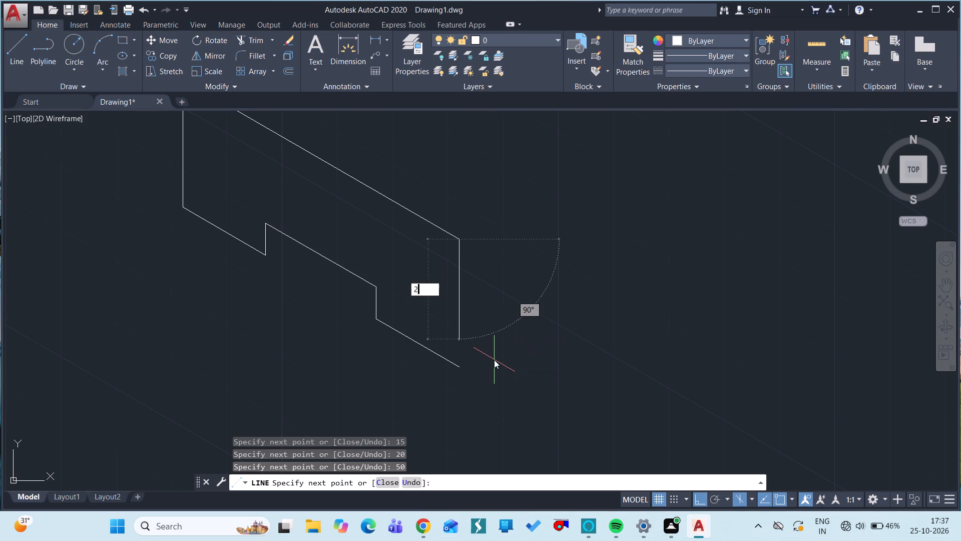
{"action": "key", "text": "space"}
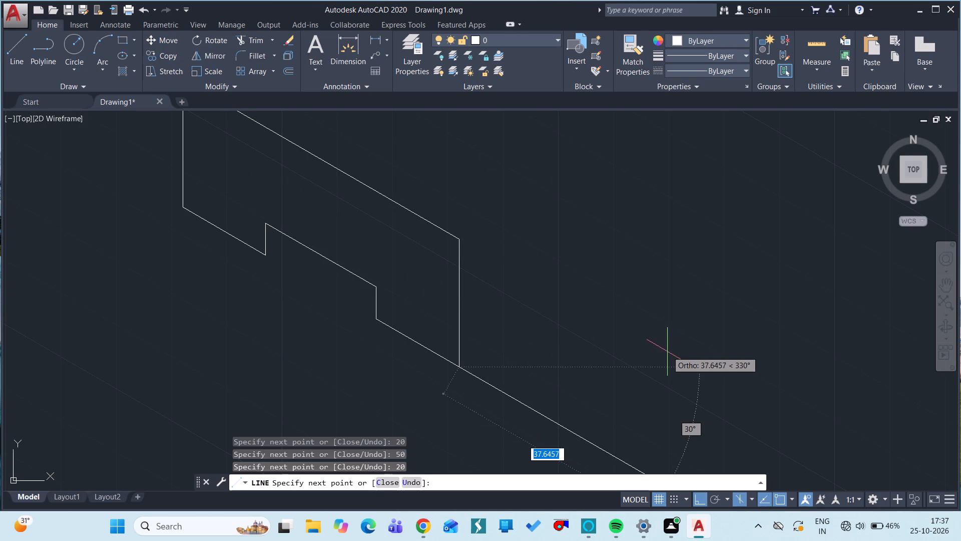
On the right isoplane, draw the stepped end face: 35 at 30°, 10 up, 10 back, 10 up, and 25 back to the front top corner.
{"action": "left_click", "coordinate": [748, 497]}
{"action": "left_click", "coordinate": [752, 480]}
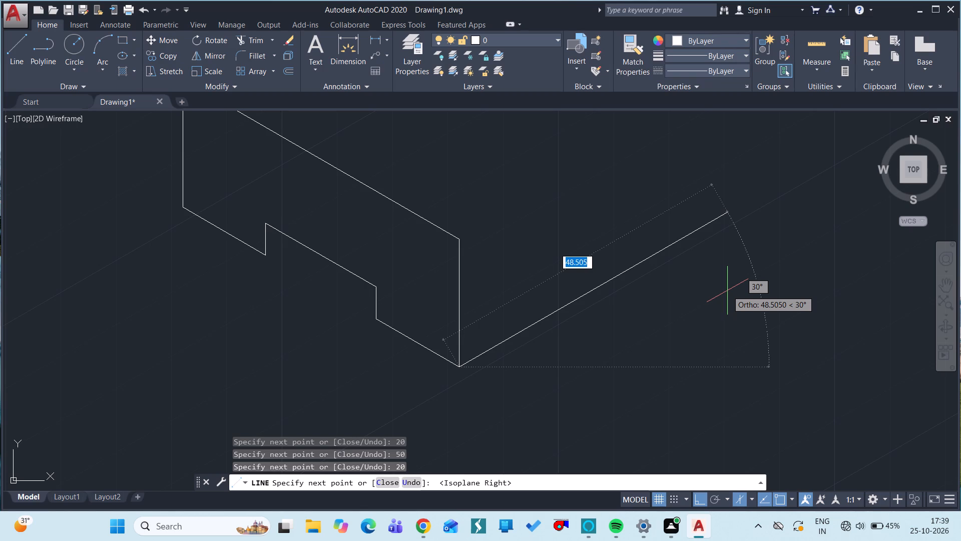
{"action": "type", "text": "35"}
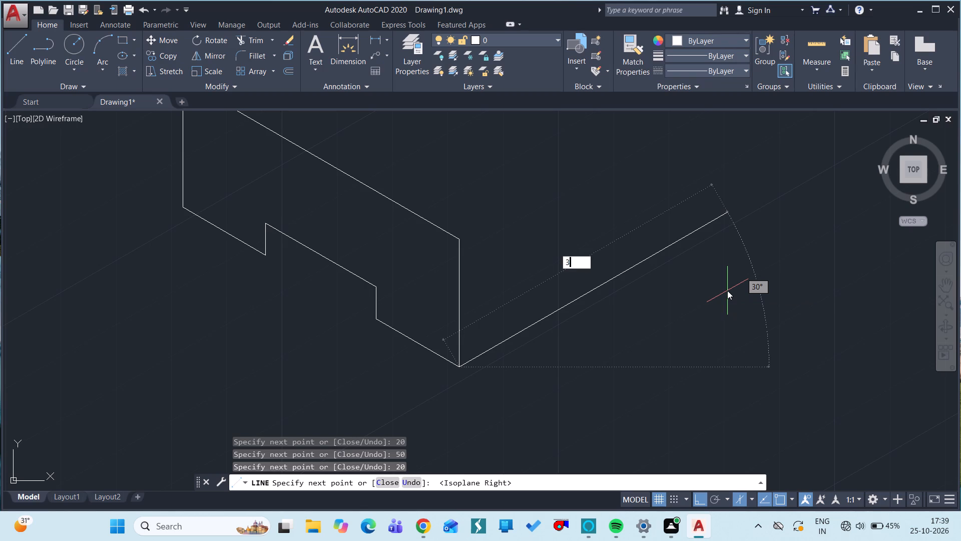
{"action": "key", "text": "space"}
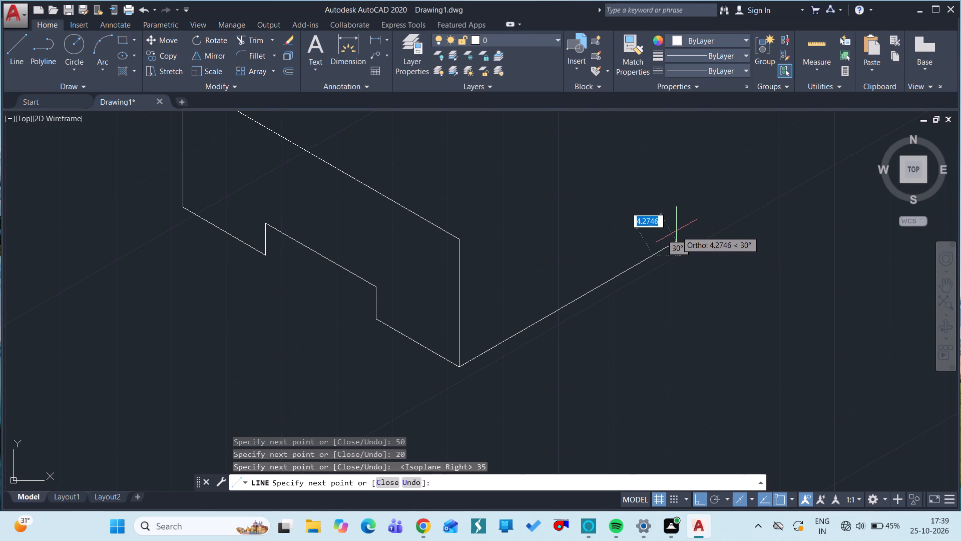
{"action": "type", "text": "10"}
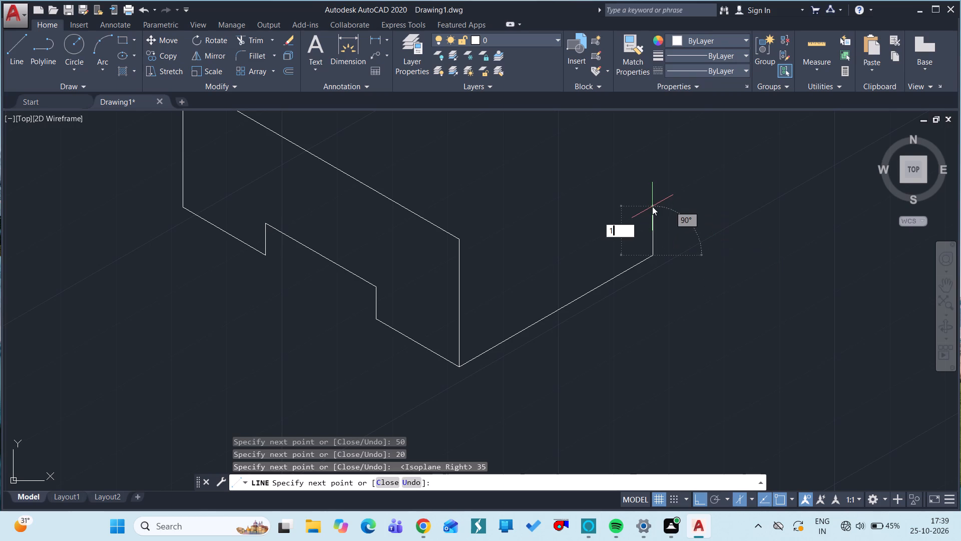
{"action": "key", "text": "space"}
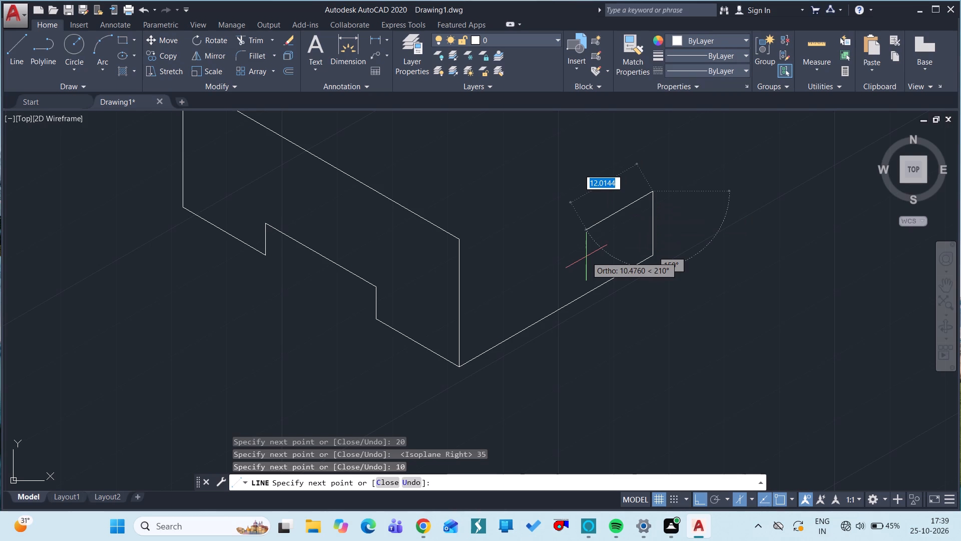
{"action": "type", "text": "10"}
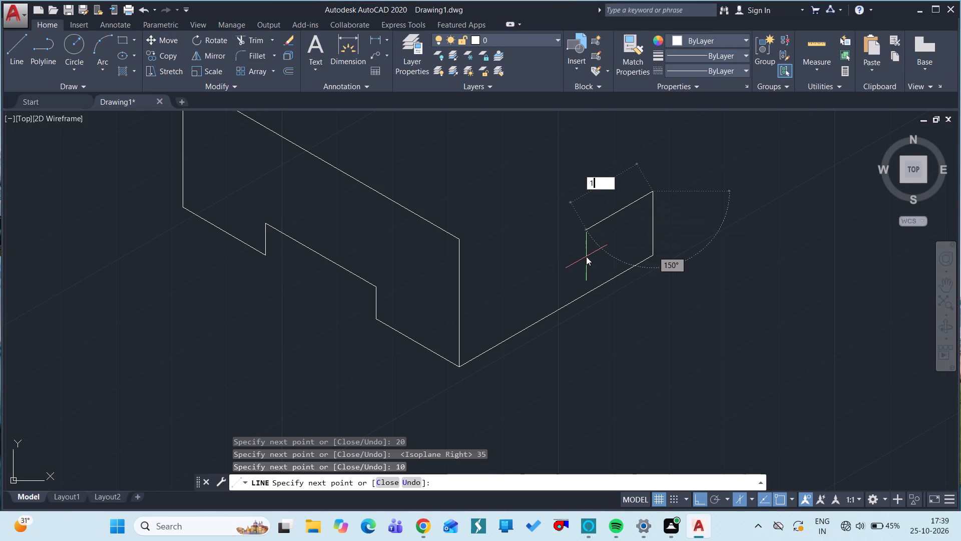
{"action": "key", "text": "space"}
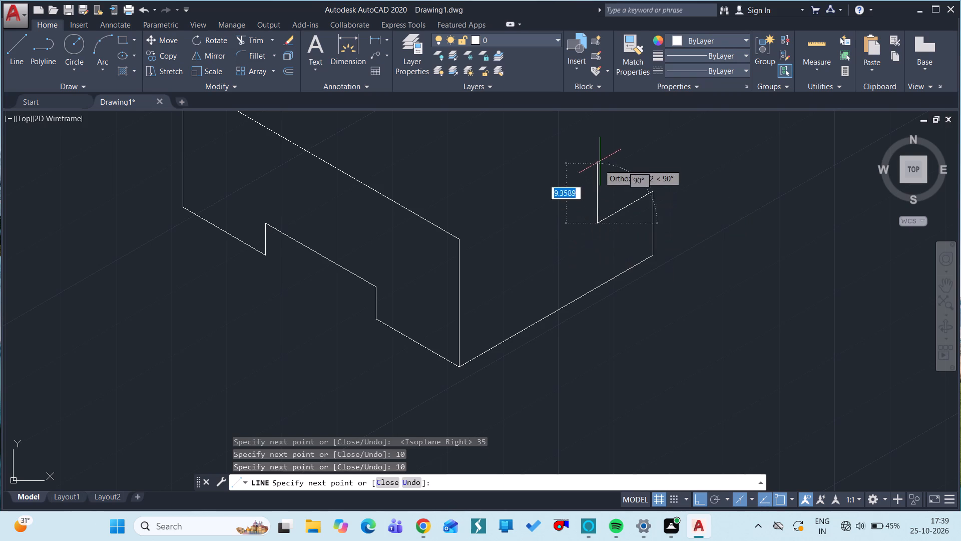
{"action": "type", "text": "10"}
{"action": "key", "text": "space"}
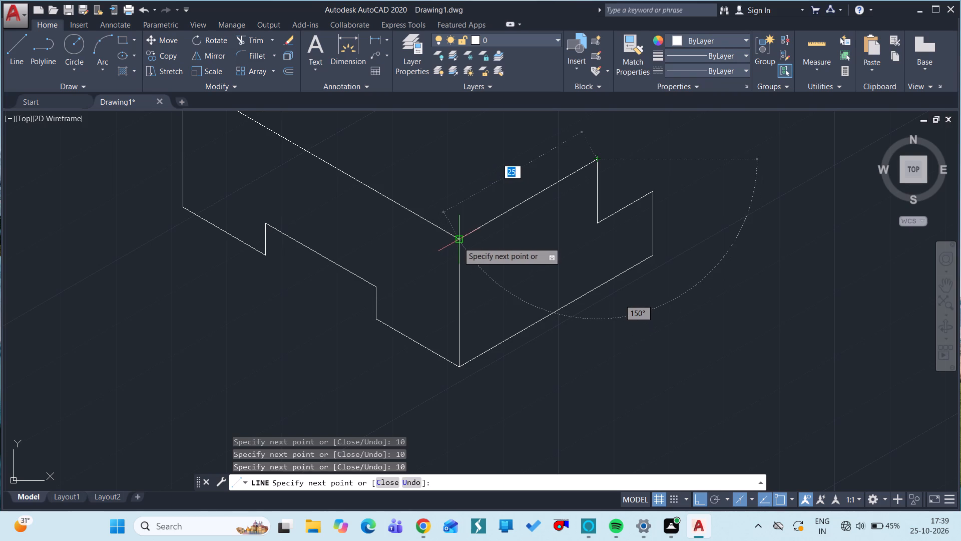
{"action": "type", "text": "25"}
{"action": "key", "text": "space"}
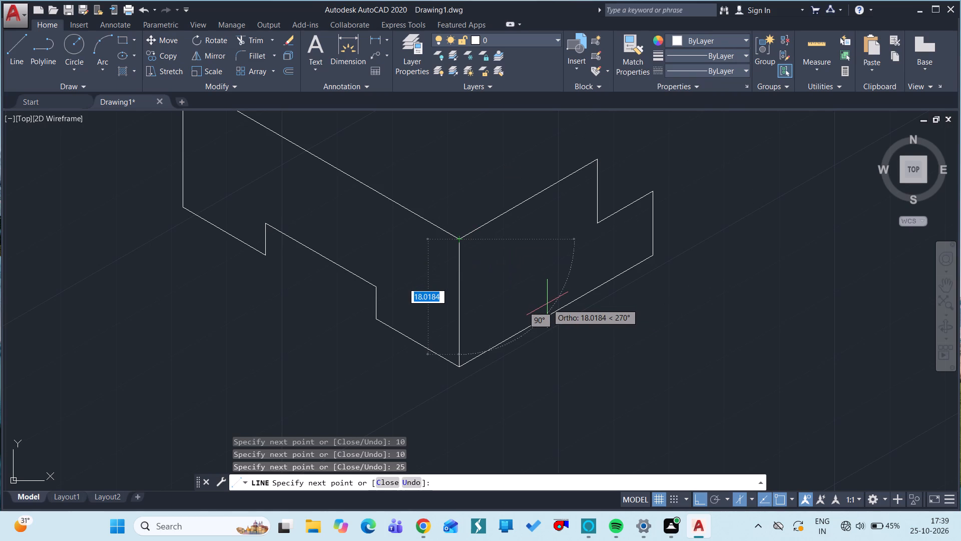
{"action": "key", "text": "Escape"}
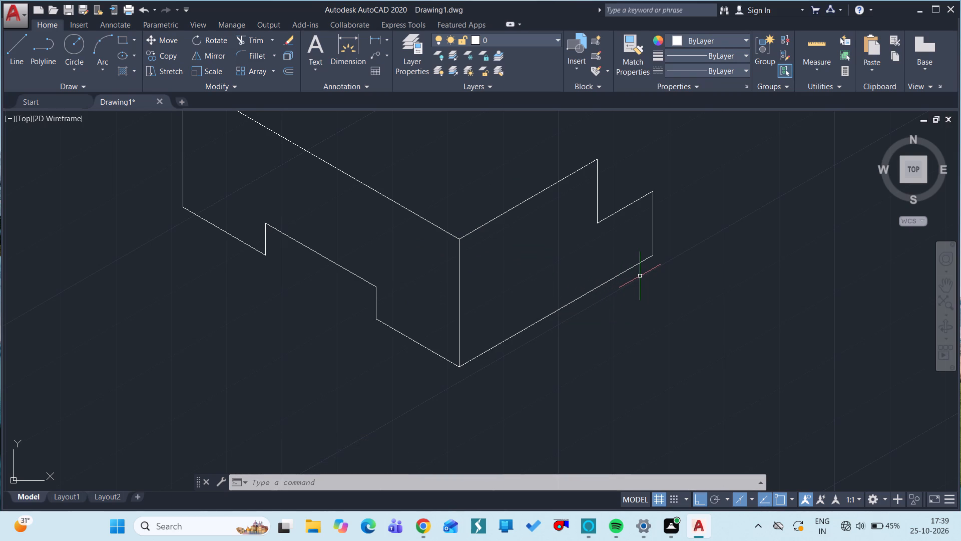
Draw the bracket's long right-face base edge from the front bottom corner, 90 at 30°, followed by a 20 vertical edge up.
{"action": "type", "text": "L"}
{"action": "key", "text": "space"}
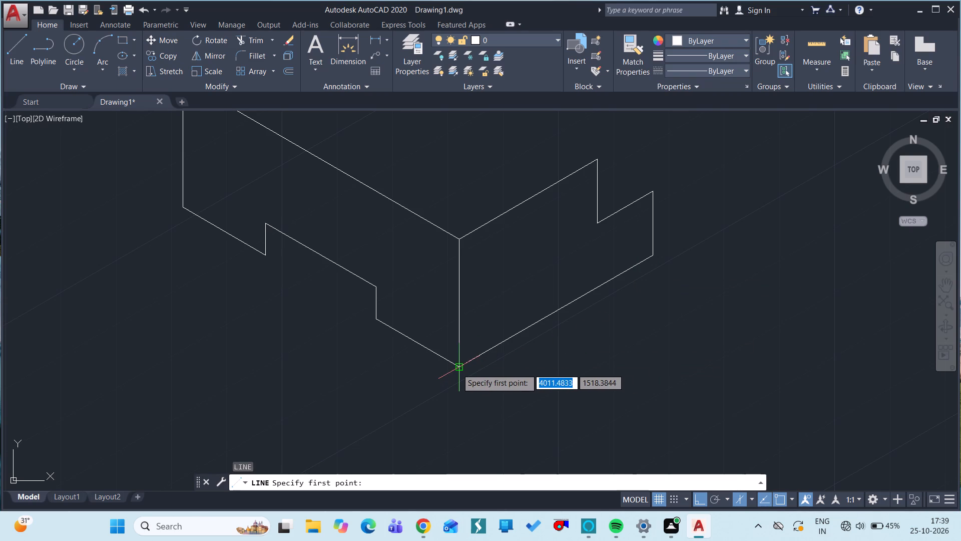
{"action": "left_click_drag", "start_coordinate": [457, 369], "coordinate": [793, 267]}
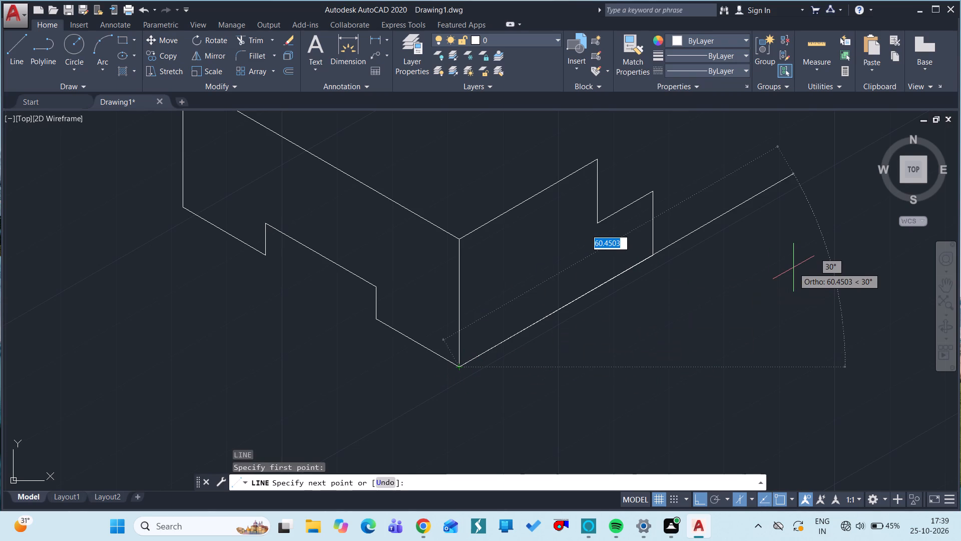
{"action": "type", "text": "90"}
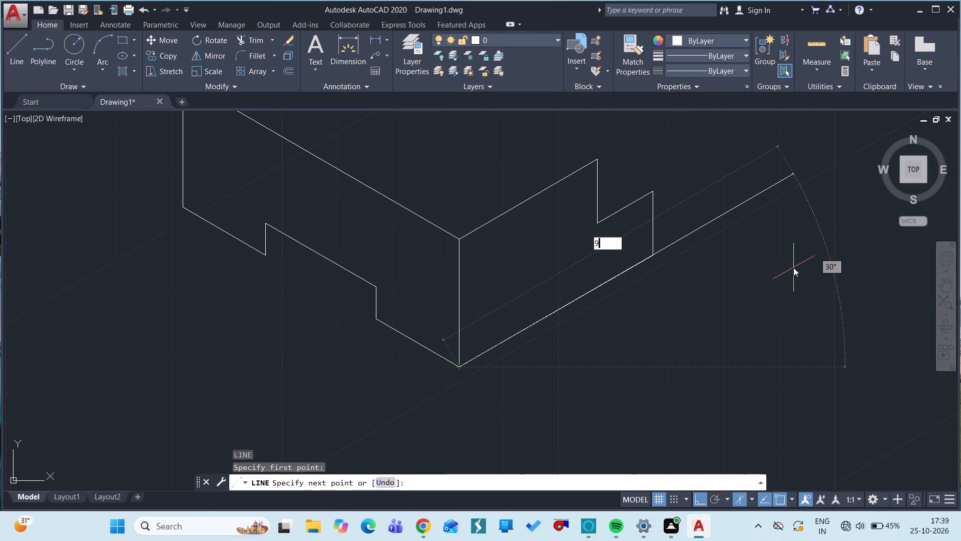
{"action": "key", "text": "space"}
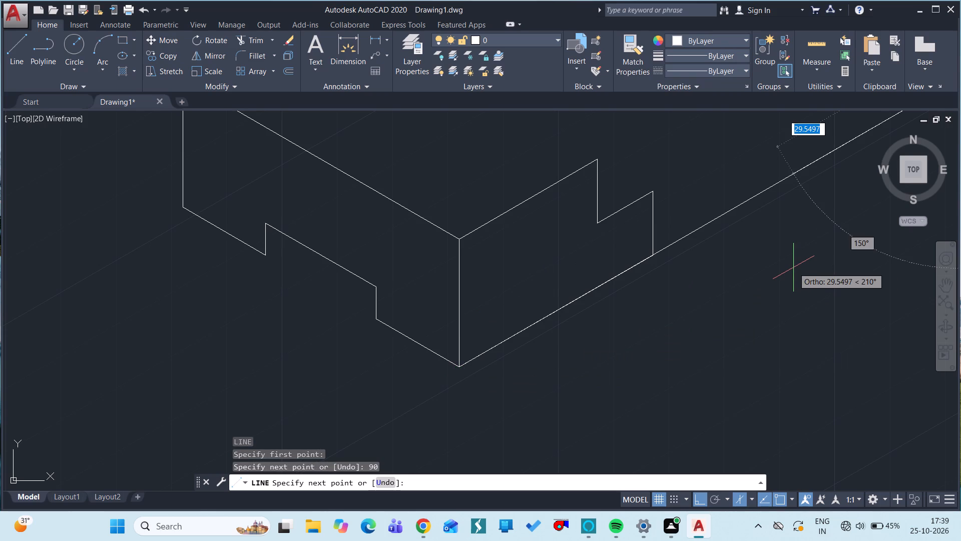
{"action": "scroll", "coordinate": [730, 296], "scroll_direction": "down", "scroll_amount": 2, "text": "ctrl"}
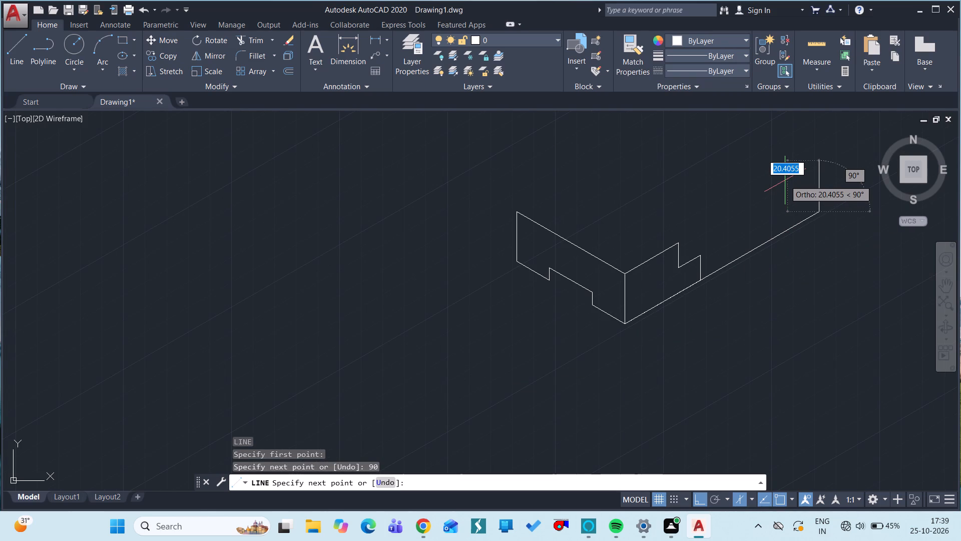
{"action": "type", "text": "20"}
{"action": "key", "text": "space"}
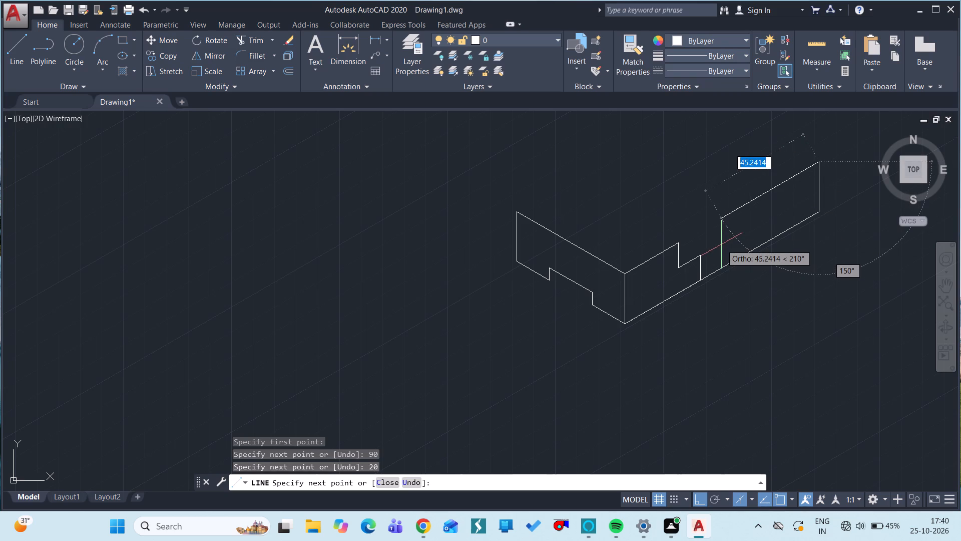
Continue the far end's stepped outline down to the base edge: 25 at 210°, 10 down, 10 at 210°, and 10 down.
{"action": "type", "text": "25"}
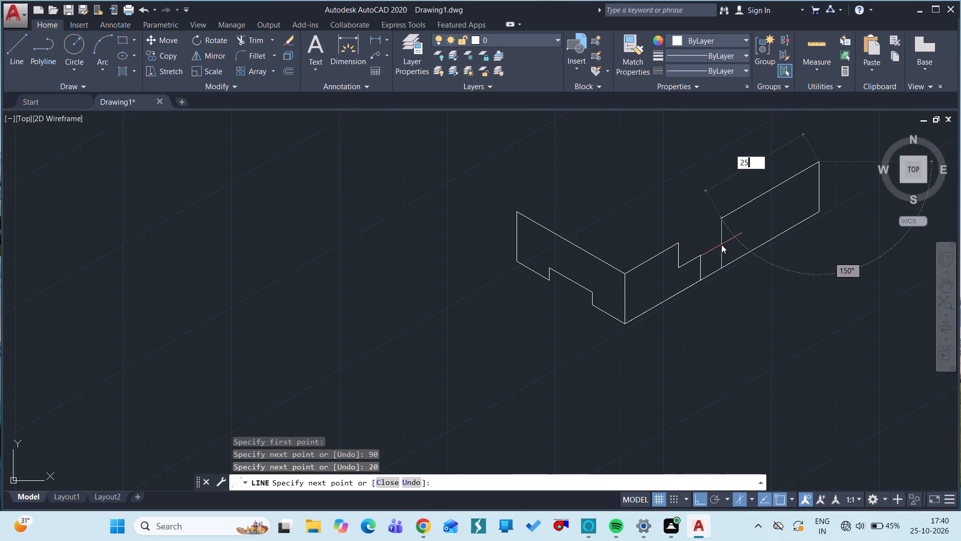
{"action": "key", "text": "space"}
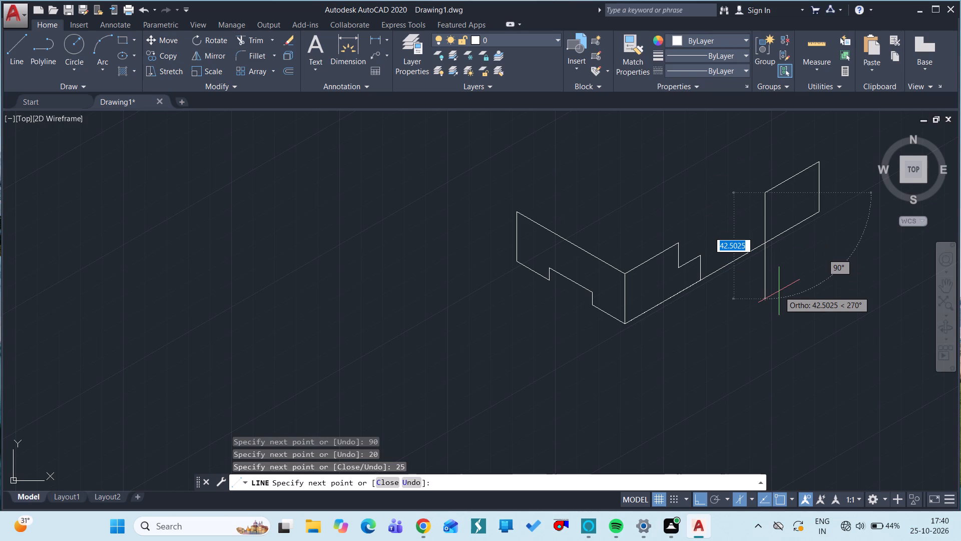
{"action": "type", "text": "10"}
{"action": "key", "text": "space"}
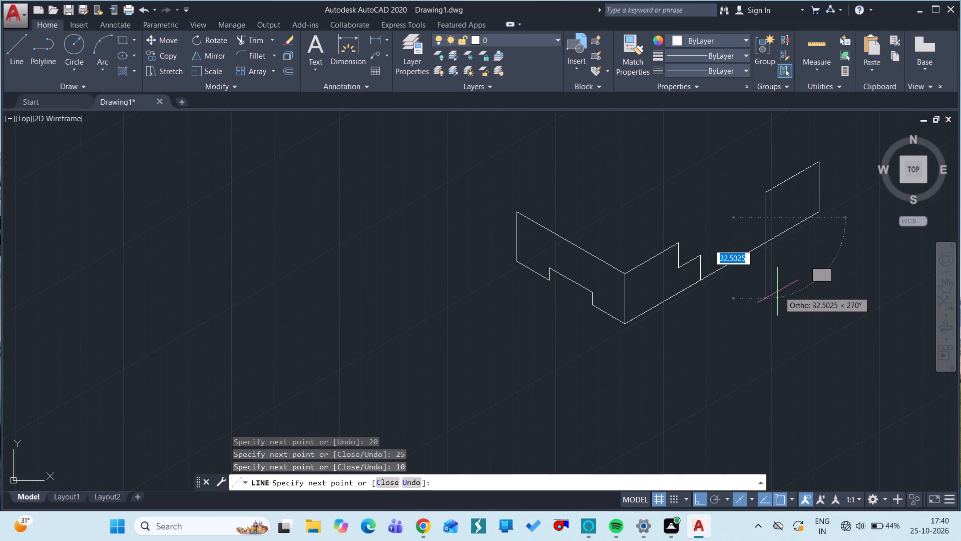
{"action": "type", "text": "10"}
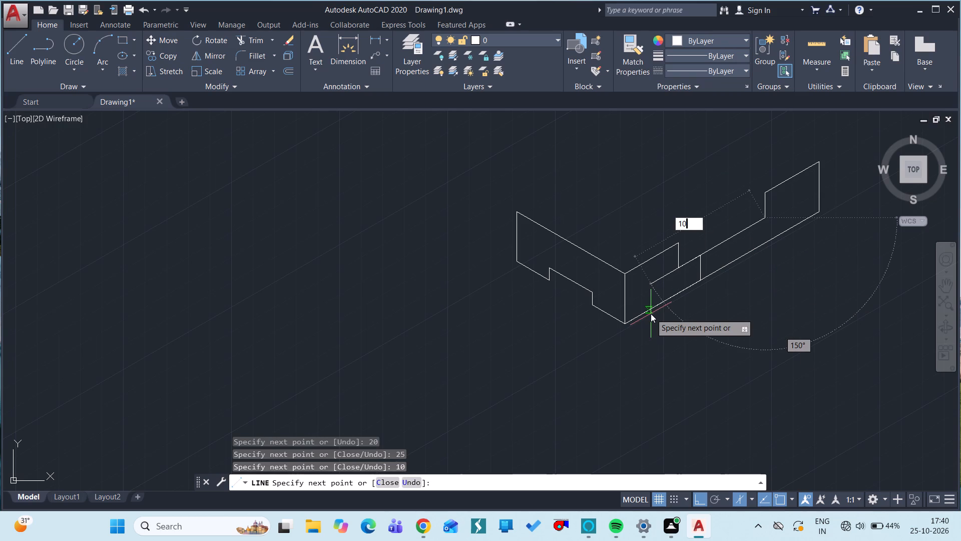
{"action": "key", "text": "space"}
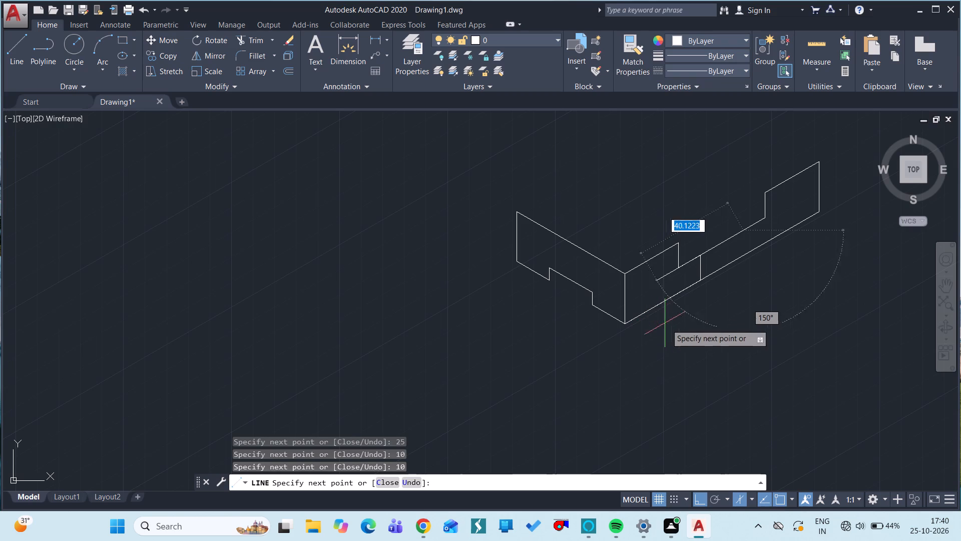
{"action": "type", "text": "10"}
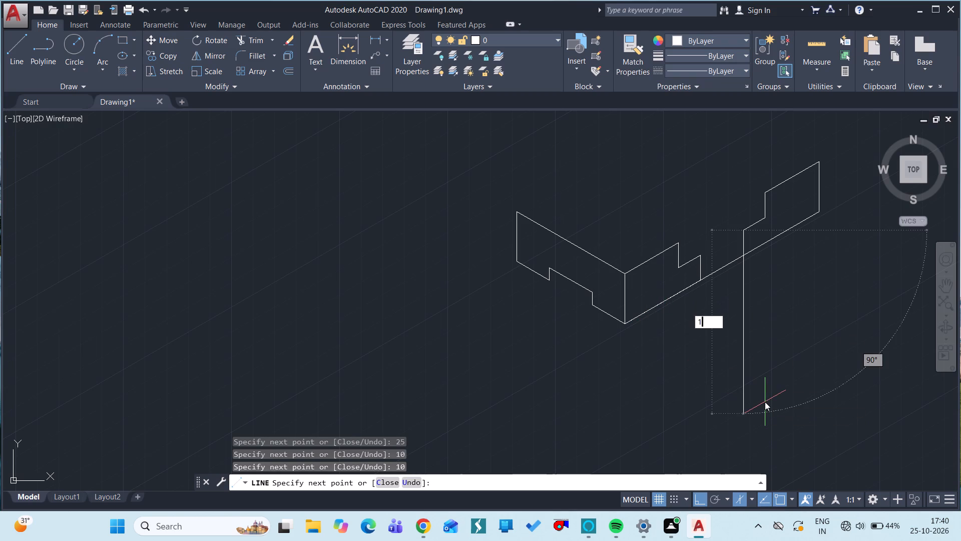
{"action": "key", "text": "space"}
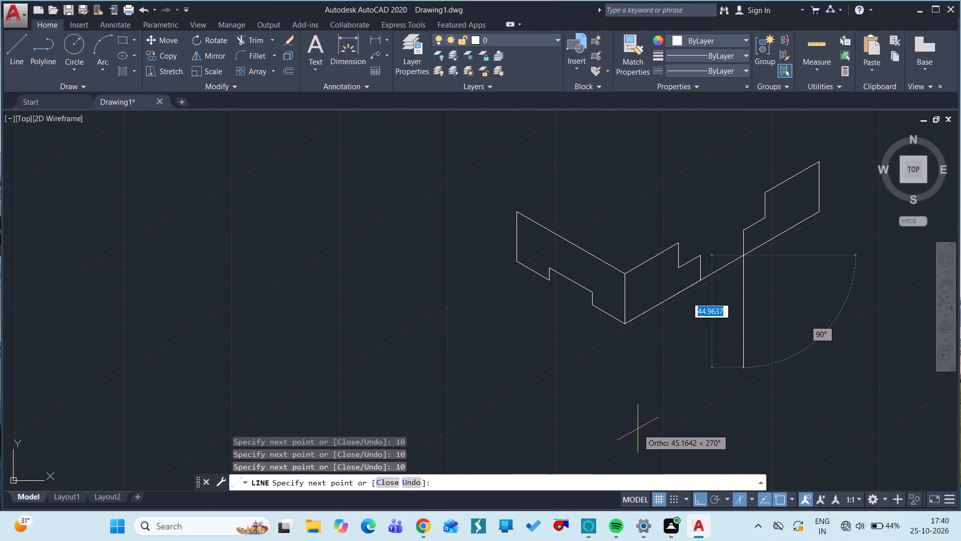
{"action": "key", "text": "Escape"}
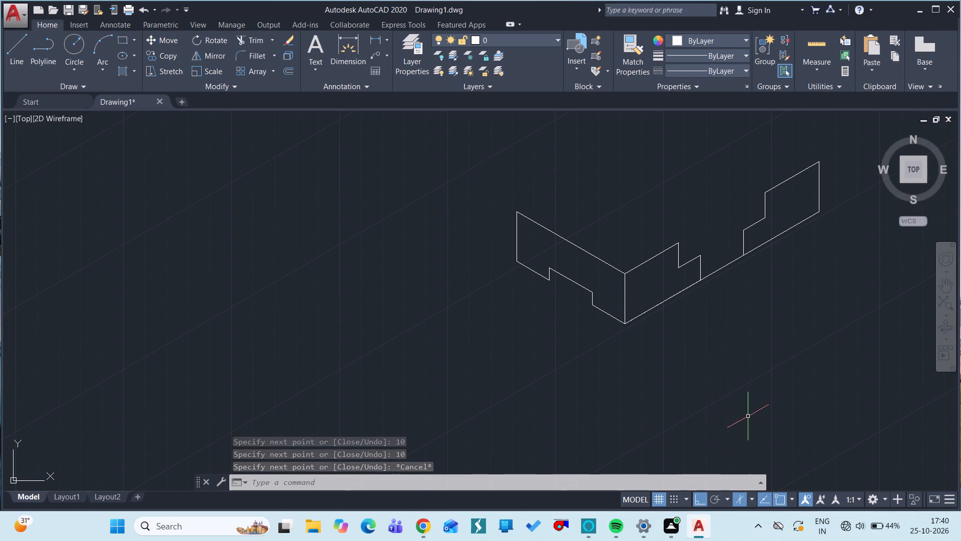
On the left isoplane, draw the far top edge, 50 at 150° from the far end's top corner.
{"action": "scroll", "coordinate": [777, 397], "scroll_direction": "down", "scroll_amount": 2, "text": "ctrl"}
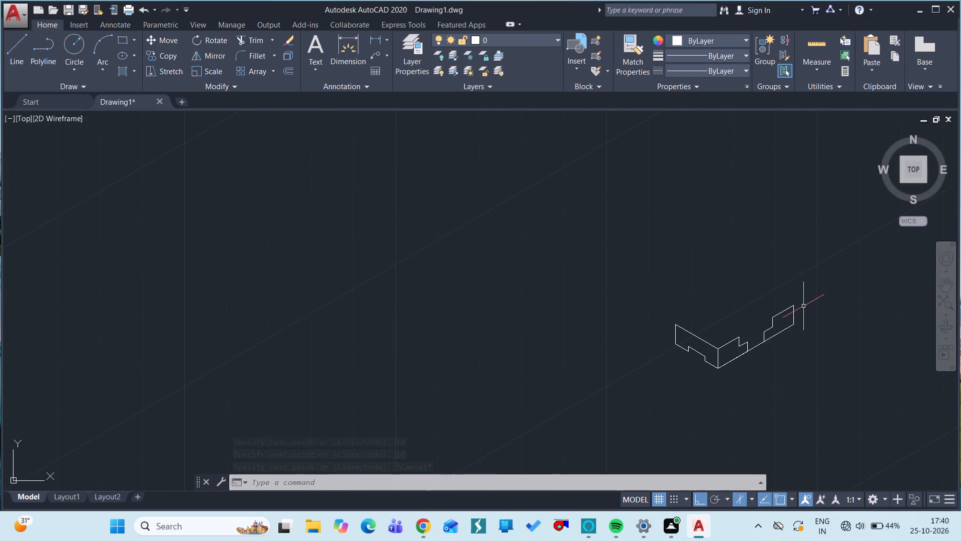
{"action": "scroll", "coordinate": [803, 306], "scroll_direction": "up", "scroll_amount": 3, "text": "ctrl"}
{"action": "scroll", "coordinate": [803, 306], "scroll_direction": "down", "scroll_amount": 1, "text": "ctrl"}
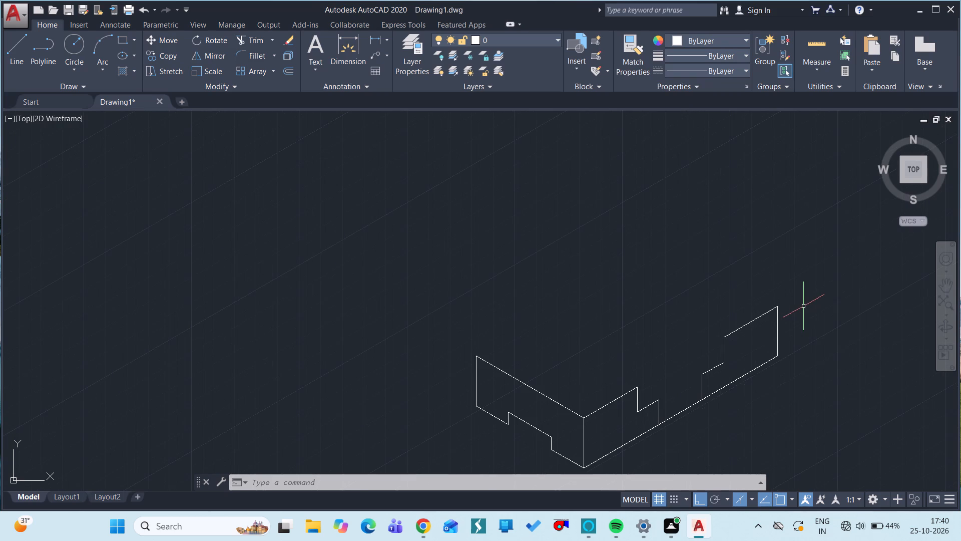
{"action": "left_click", "coordinate": [748, 500]}
{"action": "left_click", "coordinate": [768, 441]}
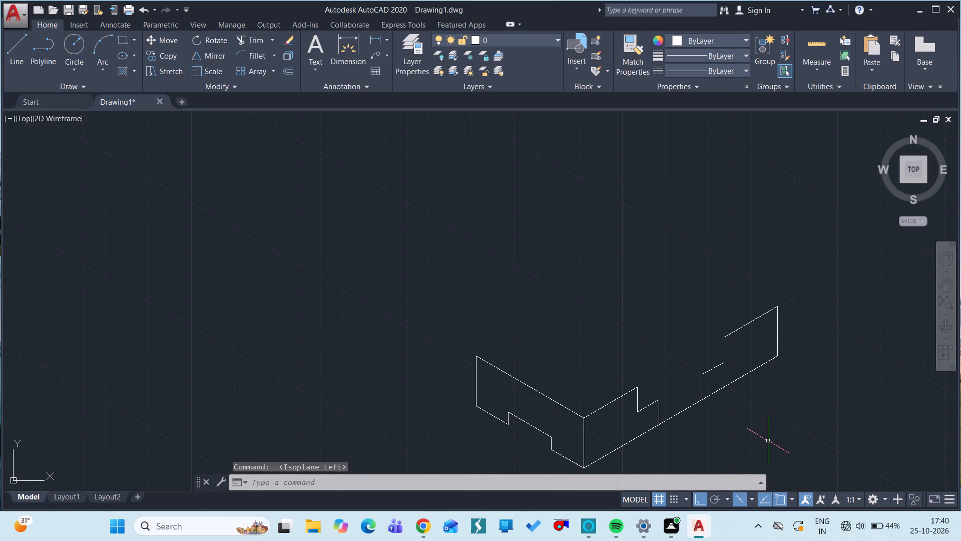
{"action": "type", "text": "L"}
{"action": "key", "text": "space"}
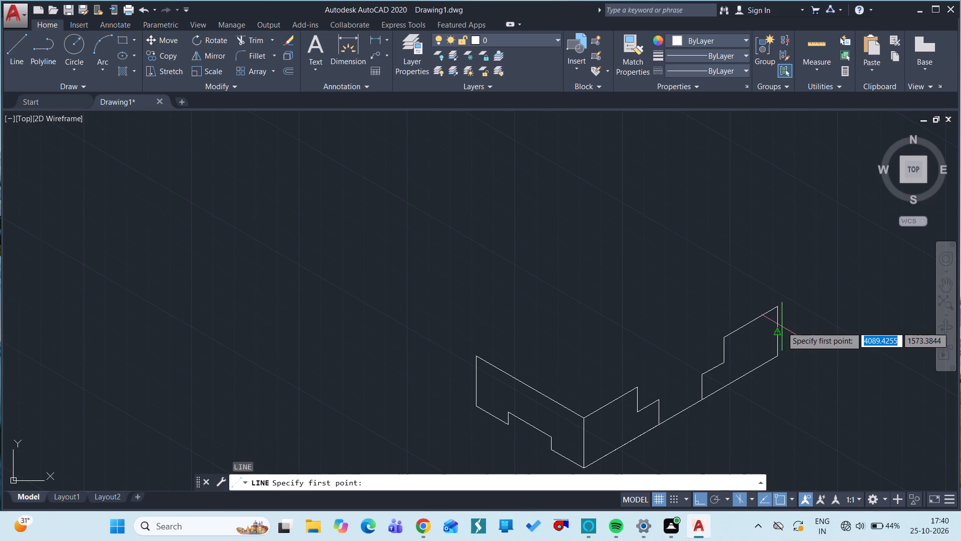
{"action": "left_click", "coordinate": [777, 311]}
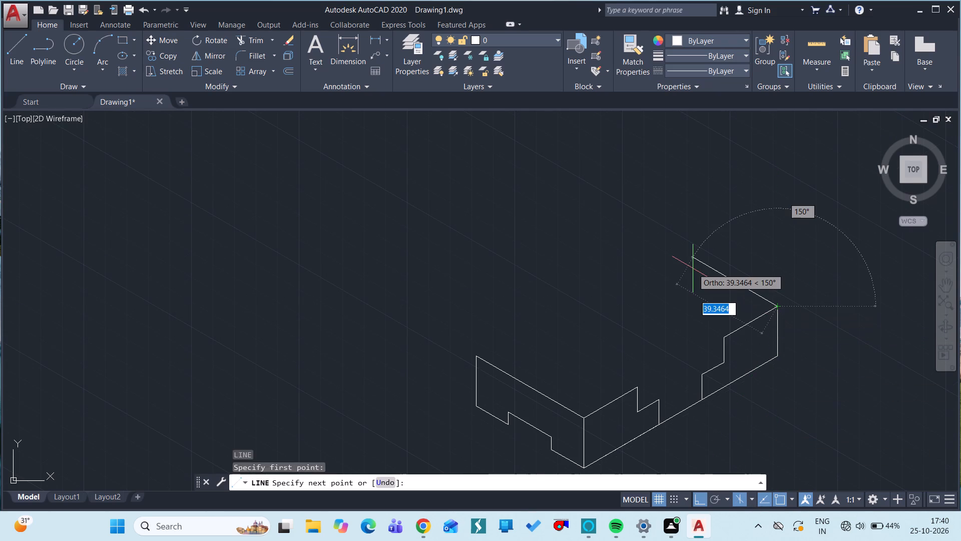
{"action": "type", "text": "50"}
{"action": "key", "text": "space"}
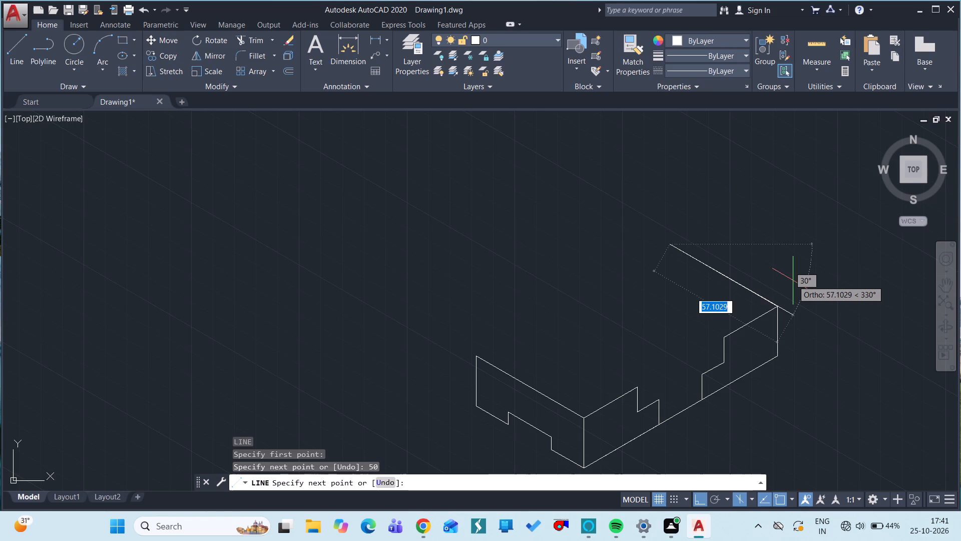
{"action": "key", "text": "Escape"}
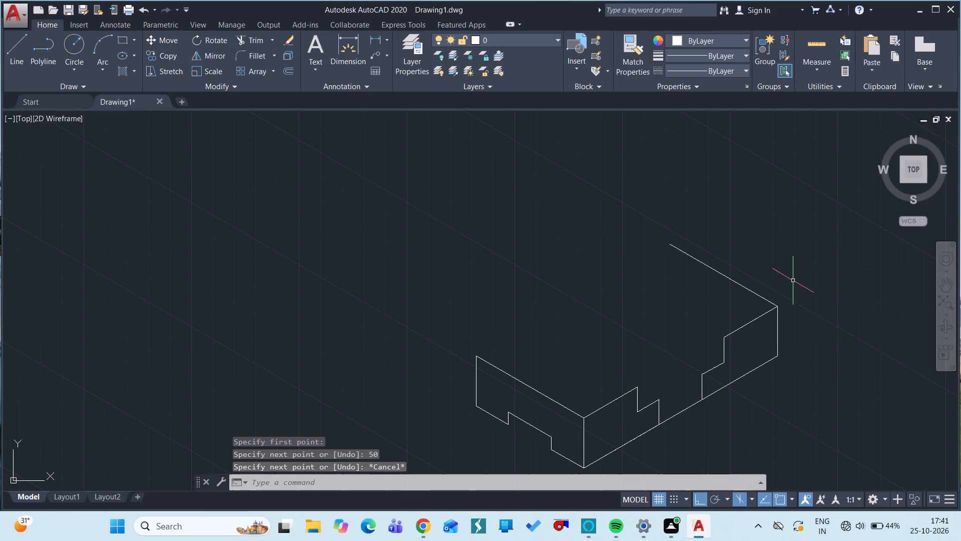
Draw the top recess outline from the near step's upper corner, alternating left and right isoplanes: 20 at 150°, 40 at 30°, 20 at 330°.
{"action": "type", "text": "L"}
{"action": "key", "text": "space"}
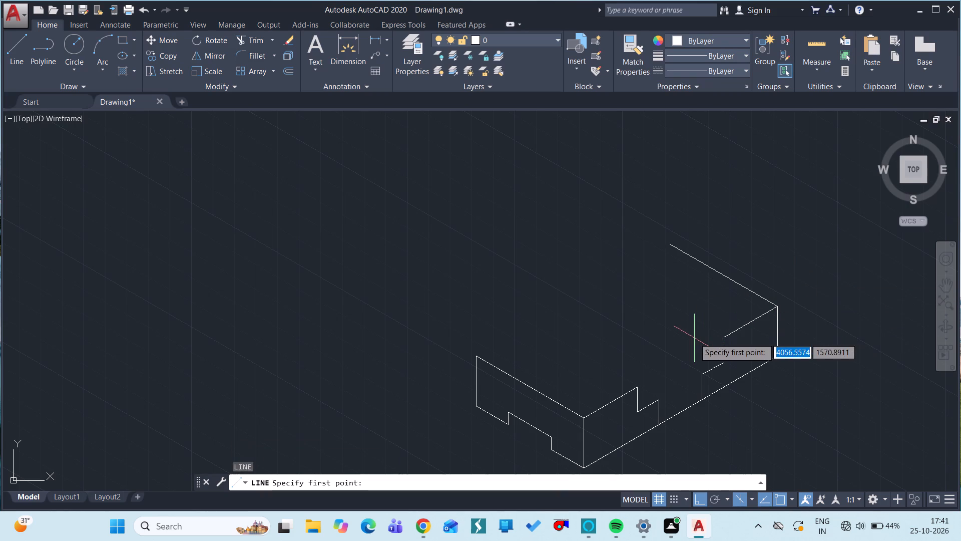
{"action": "left_click", "coordinate": [636, 388]}
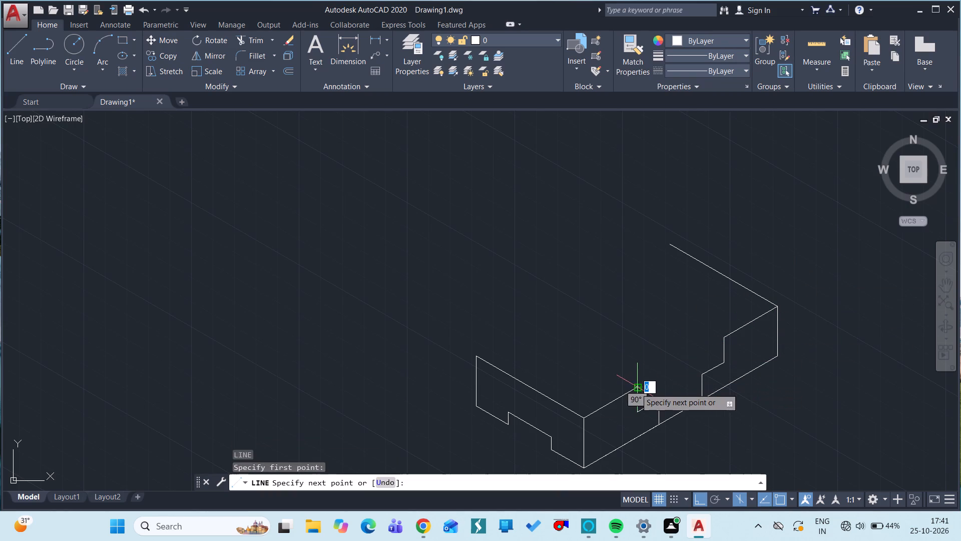
{"action": "type", "text": "20"}
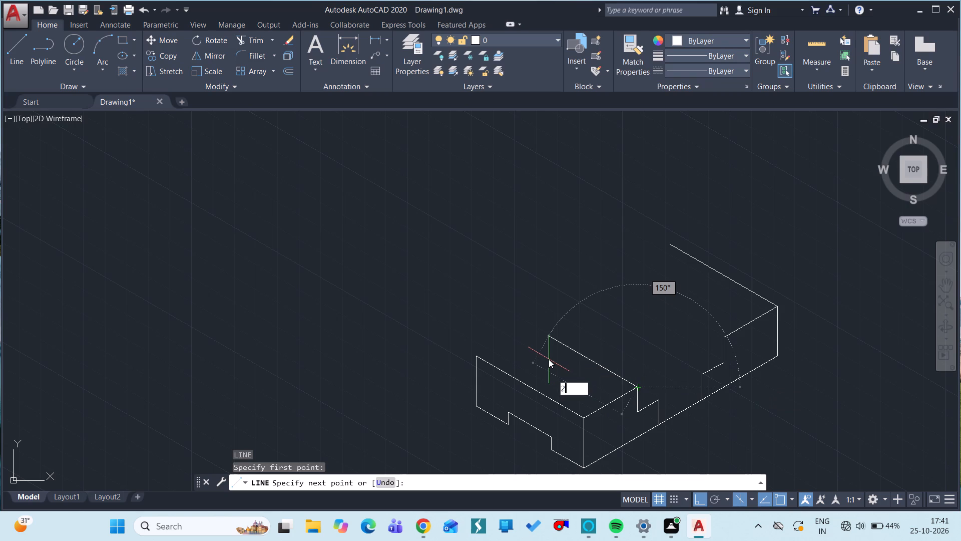
{"action": "key", "text": "space"}
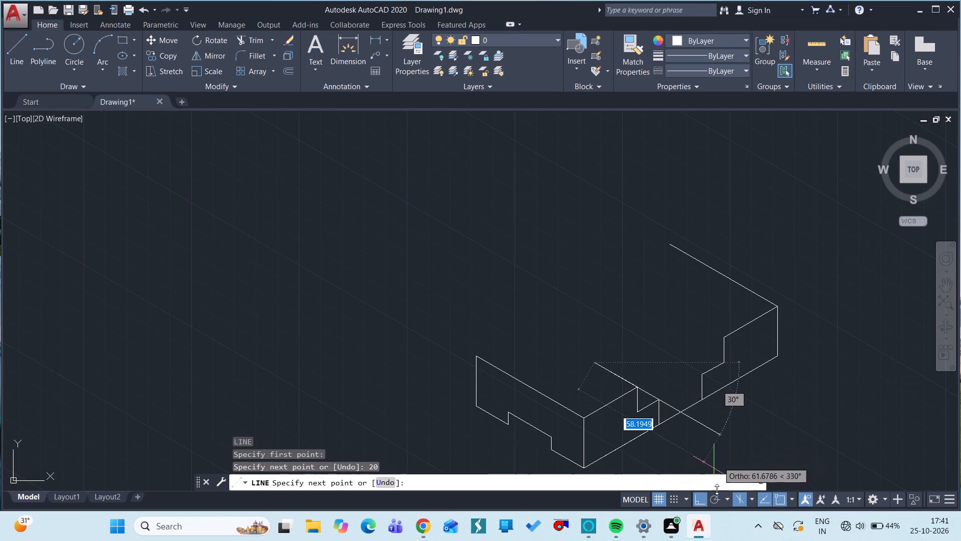
{"action": "left_click", "coordinate": [752, 497]}
{"action": "left_click", "coordinate": [762, 484]}
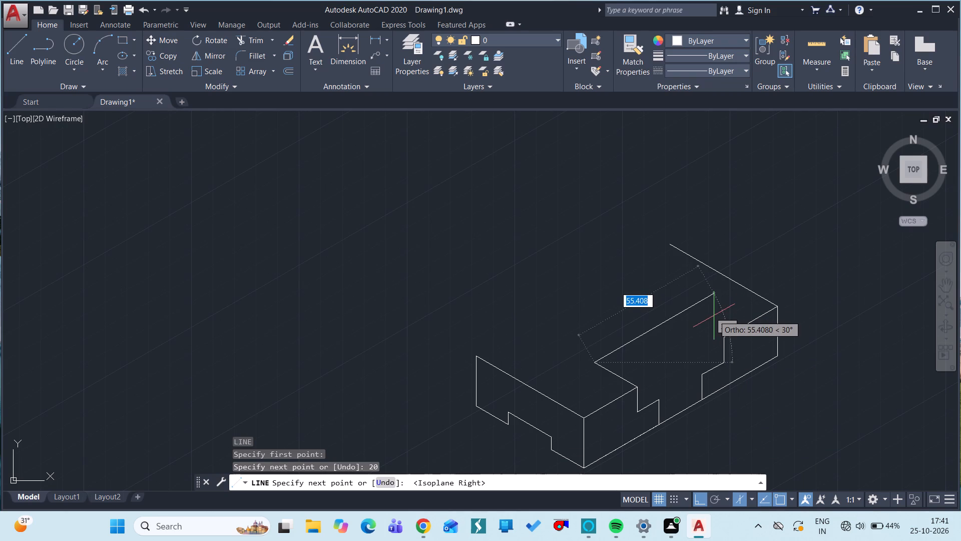
{"action": "key", "text": "4"}
{"action": "key", "text": "0"}
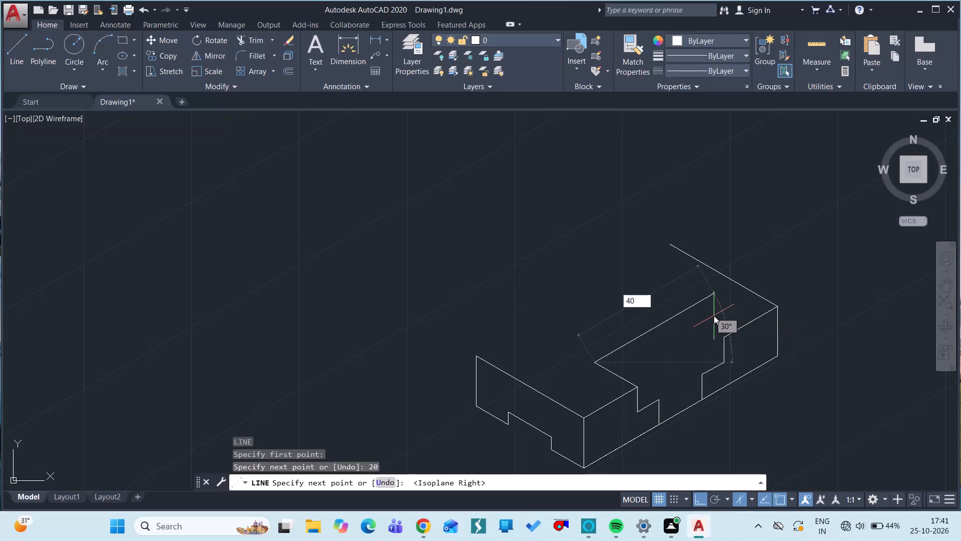
{"action": "key", "text": "space"}
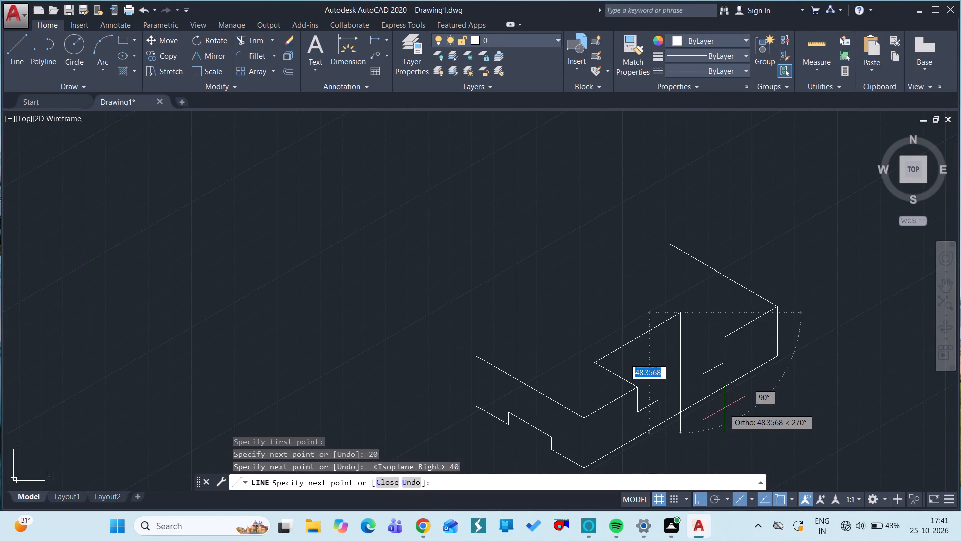
{"action": "left_click", "coordinate": [750, 499]}
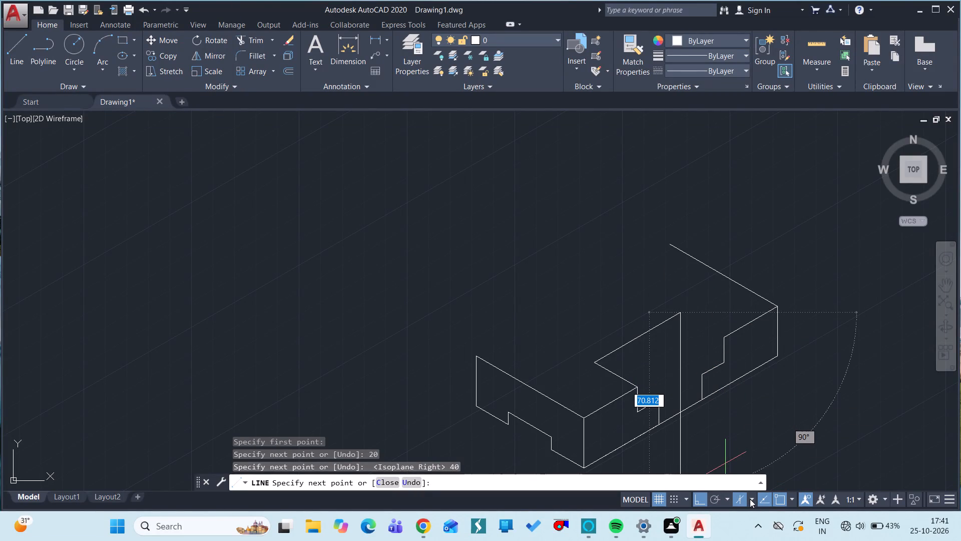
{"action": "left_click", "coordinate": [761, 445]}
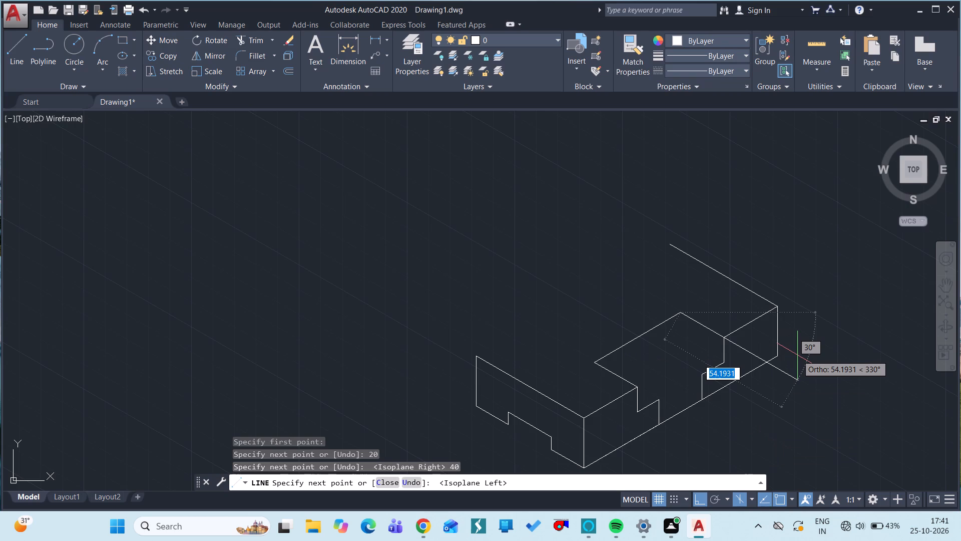
{"action": "type", "text": "20"}
{"action": "key", "text": "space"}
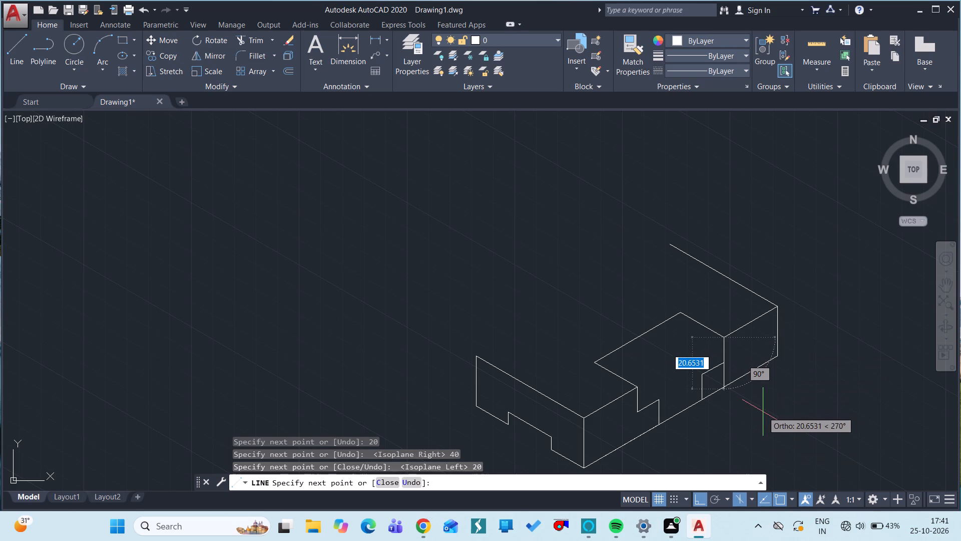
{"action": "key", "text": "Escape"}
Draw the recess floor's far edge, 20 at 150° from the far step's corner below the top face, and set the right isoplane.
{"action": "type", "text": "L"}
{"action": "key", "text": "space"}
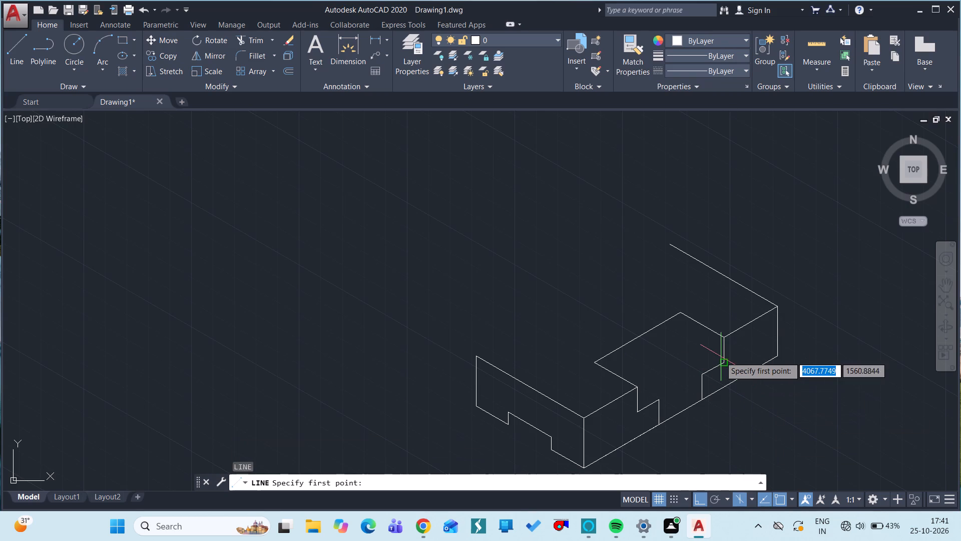
{"action": "left_click", "coordinate": [724, 364]}
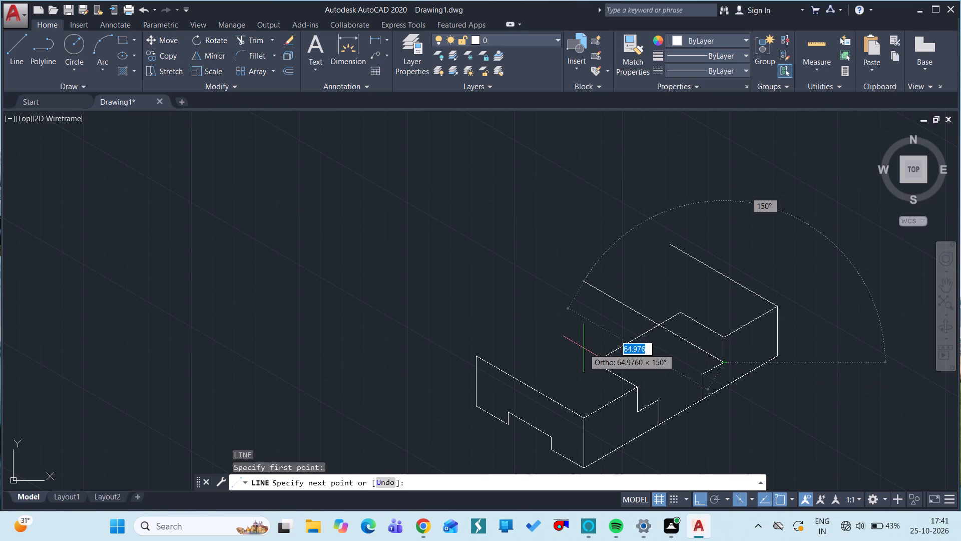
{"action": "type", "text": "20"}
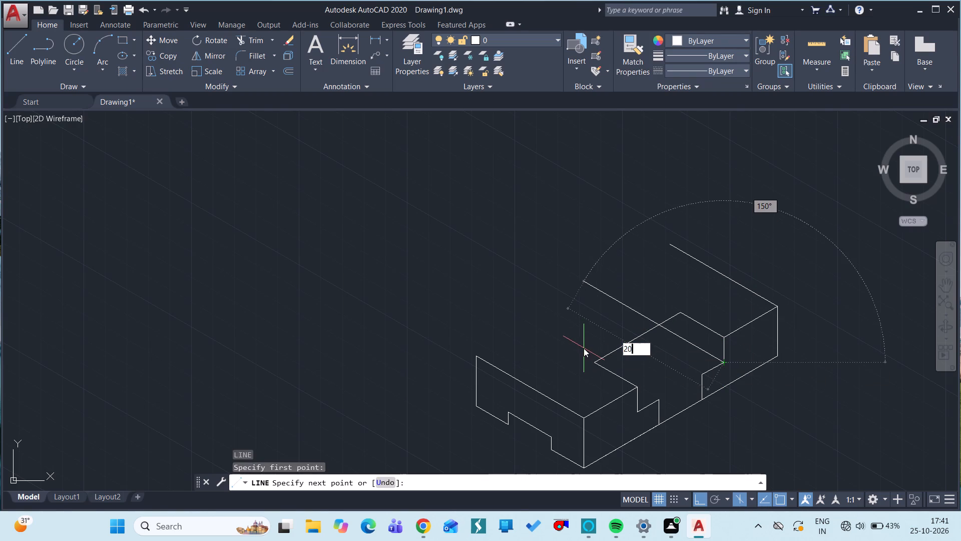
{"action": "key", "text": "space"}
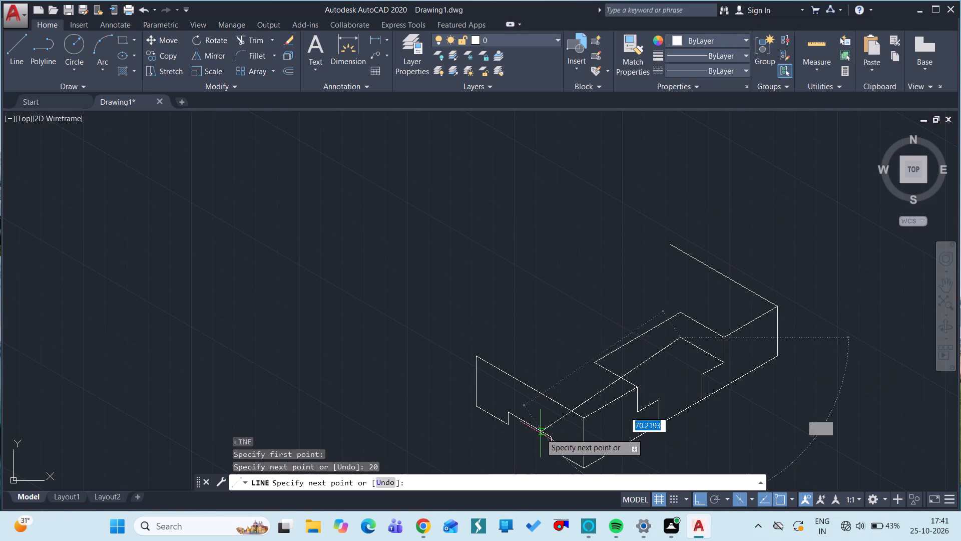
{"action": "left_click", "coordinate": [751, 497]}
{"action": "left_click", "coordinate": [761, 477]}
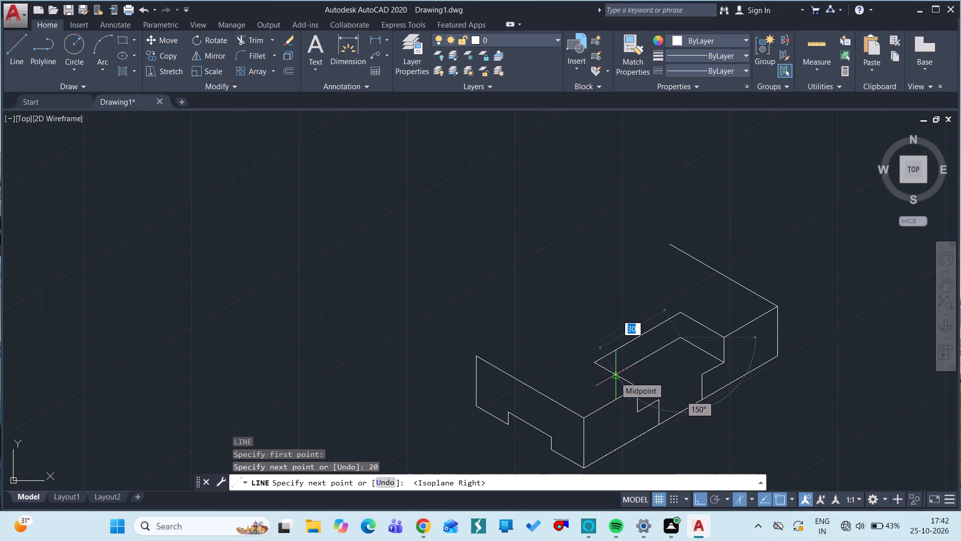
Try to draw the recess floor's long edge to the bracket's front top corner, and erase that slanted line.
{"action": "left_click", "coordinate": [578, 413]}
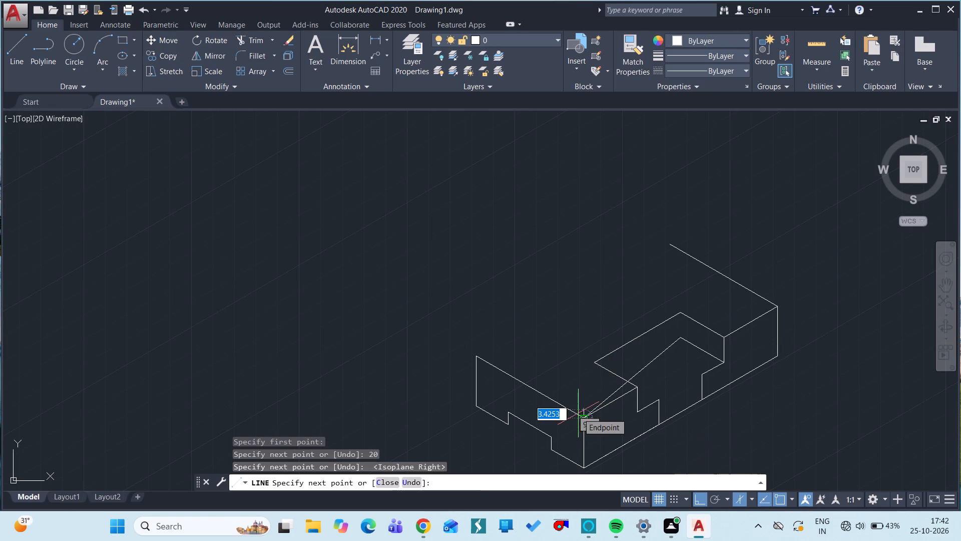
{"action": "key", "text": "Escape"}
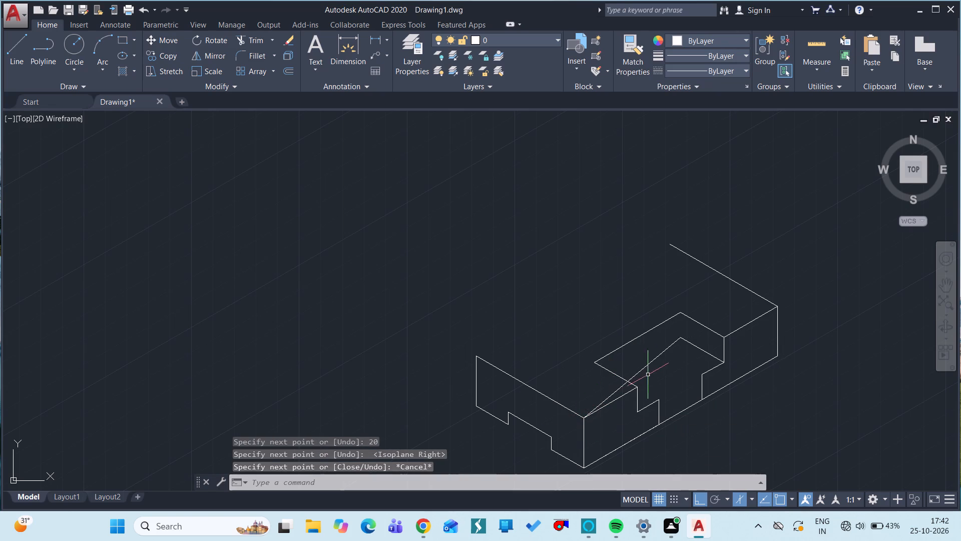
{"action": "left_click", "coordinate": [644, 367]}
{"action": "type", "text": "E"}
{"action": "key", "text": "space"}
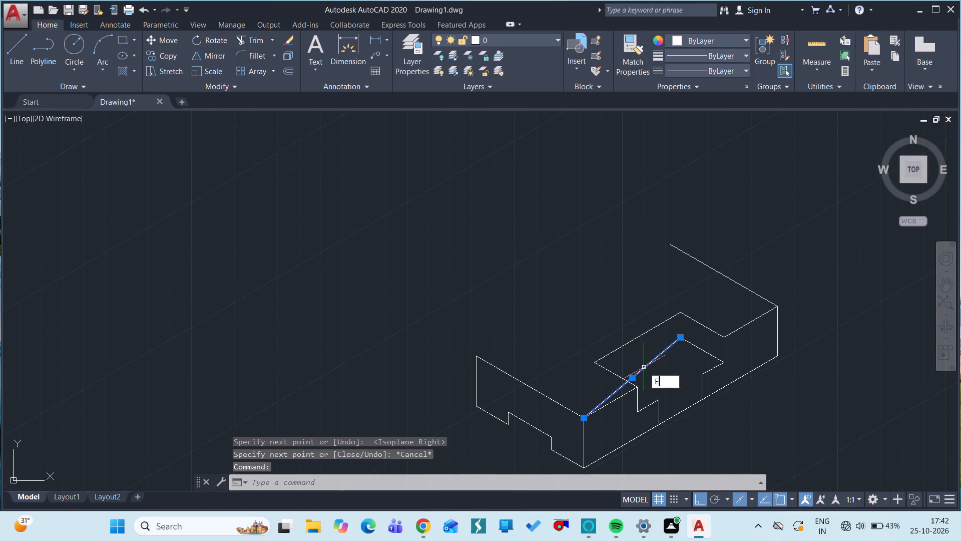
Draw the recess floor's long edge from the far edge's inner end, parallel to the recess outline's long side, extending past its near side.
{"action": "type", "text": "L"}
{"action": "key", "text": "space"}
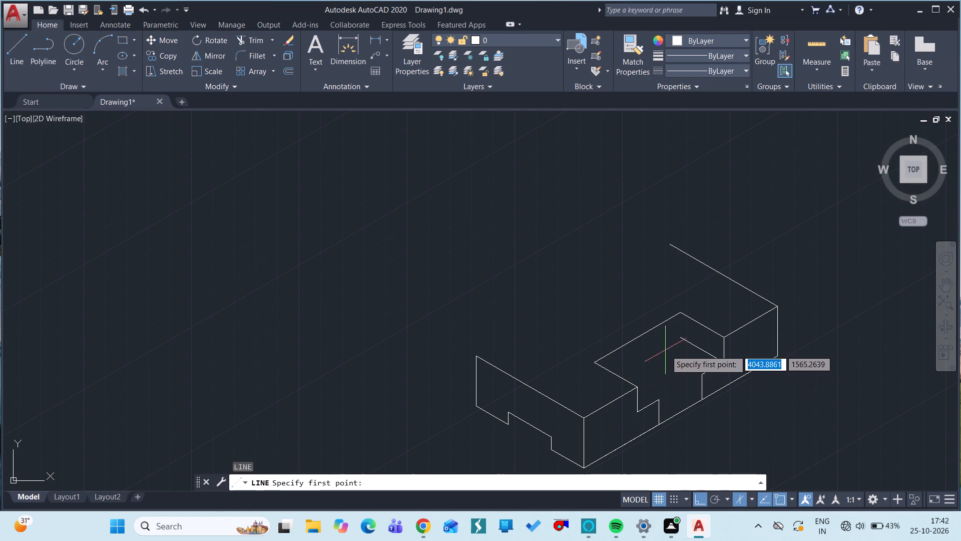
{"action": "left_click", "coordinate": [679, 339]}
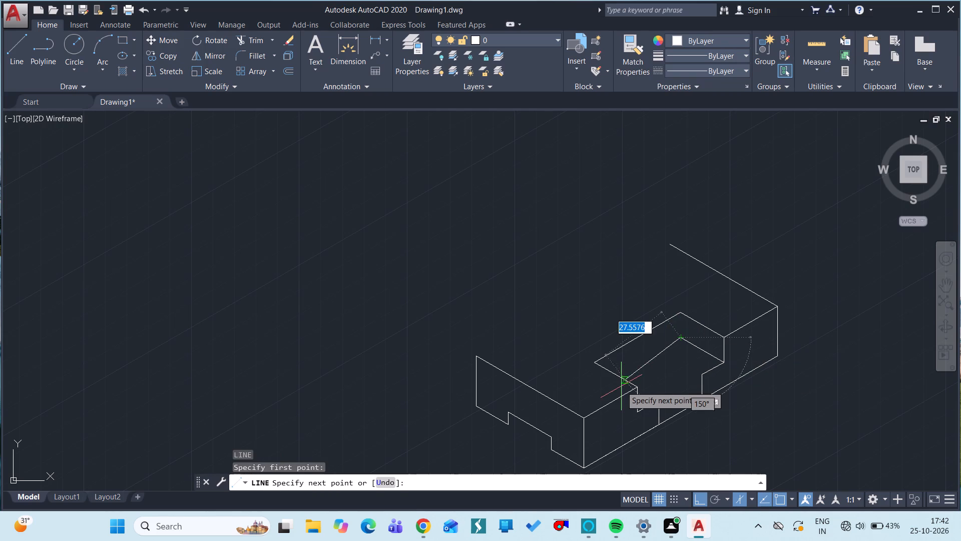
{"action": "left_click", "coordinate": [590, 399]}
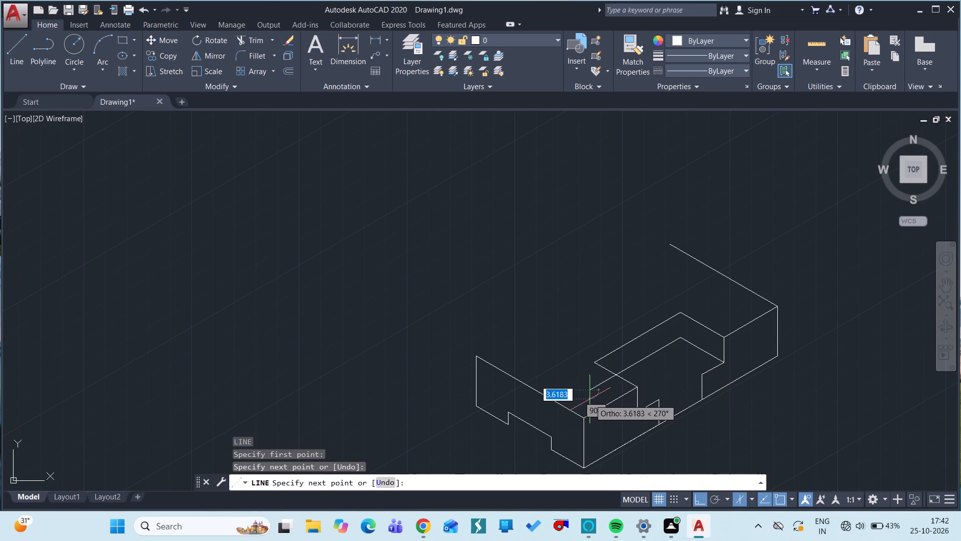
{"action": "key", "text": "Escape"}
Trim the part of the recess floor's long edge that overhangs the recess outline's near side.
{"action": "type", "text": "TR"}
{"action": "key", "text": "space"}
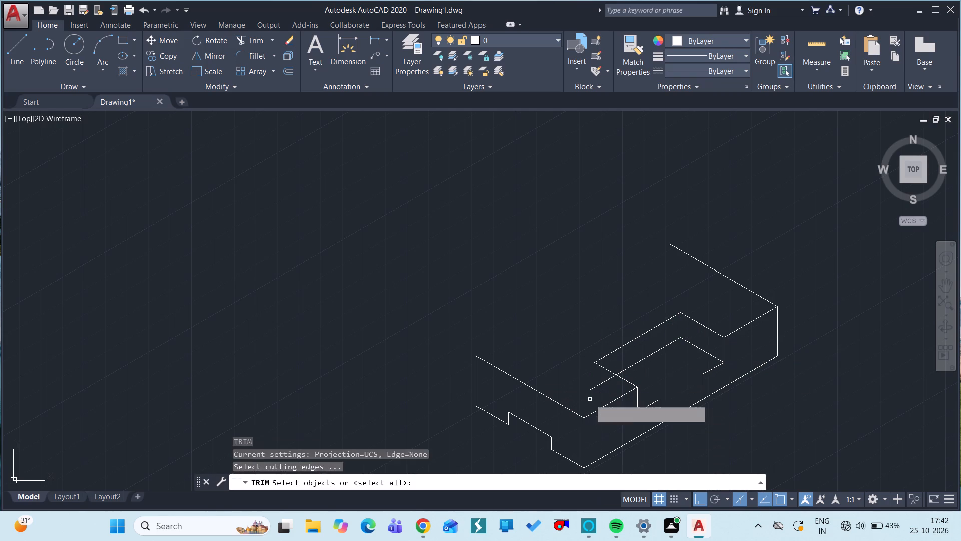
{"action": "key", "text": "space"}
{"action": "left_click", "coordinate": [598, 383]}
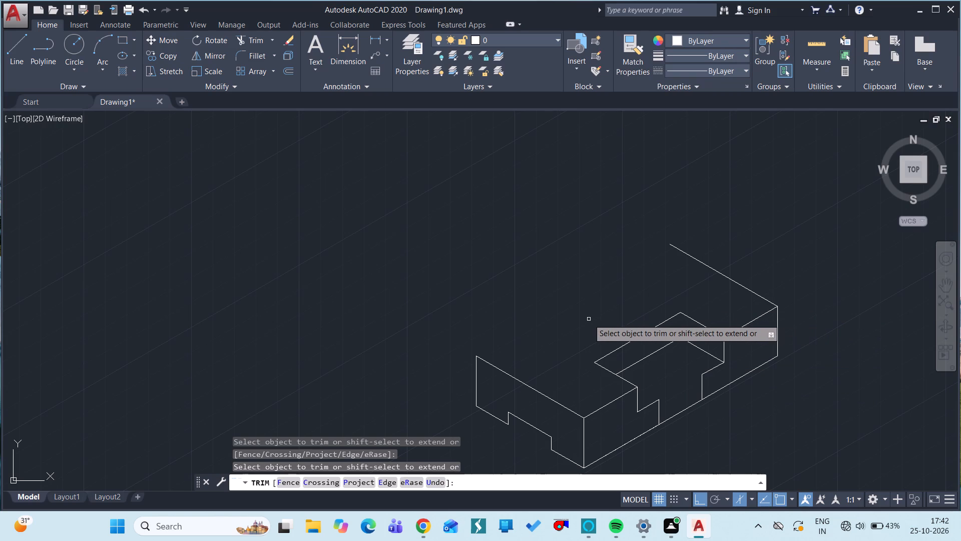
{"action": "key", "text": "Escape"}
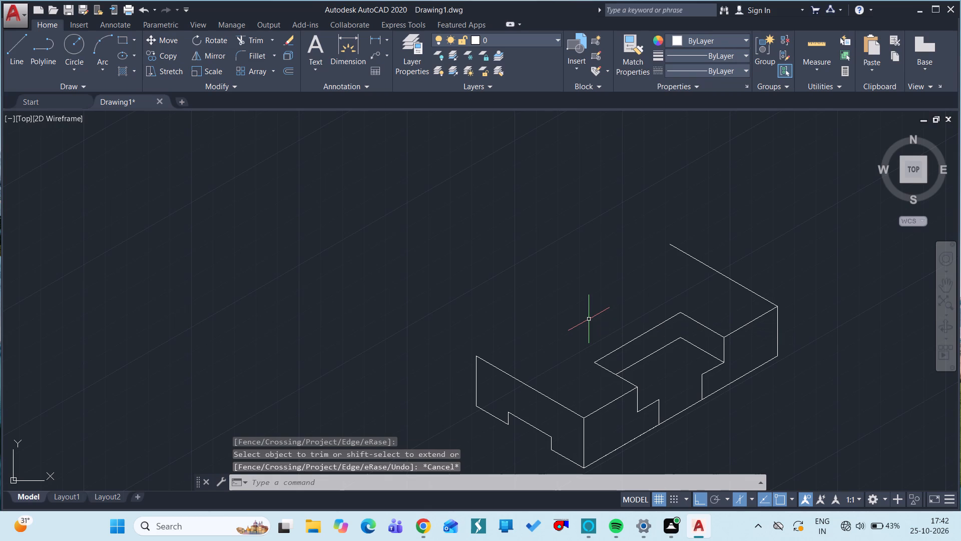
From the top back corner of the bracket's notched left face, draw 15 at 30° and 15 vertically up.
{"action": "type", "text": "L"}
{"action": "key", "text": "space"}
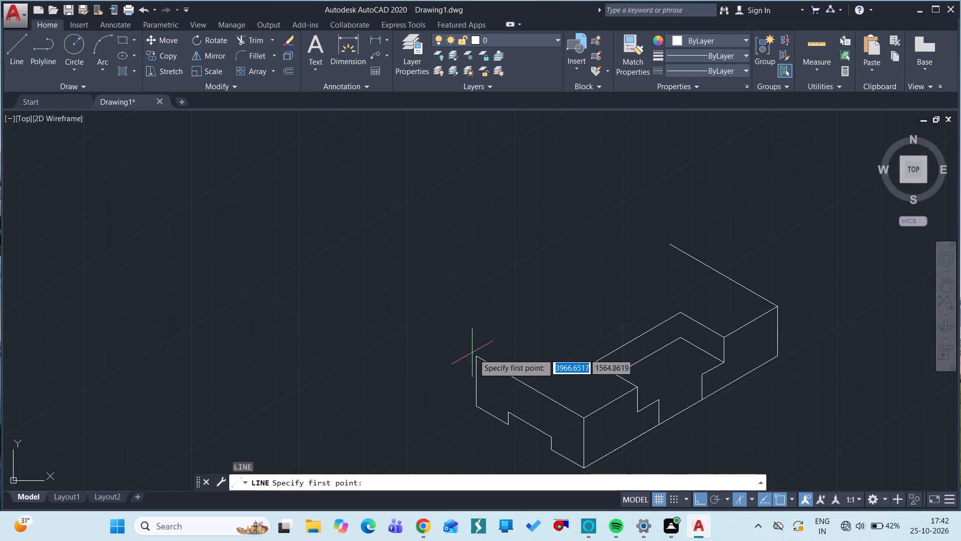
{"action": "left_click", "coordinate": [477, 356]}
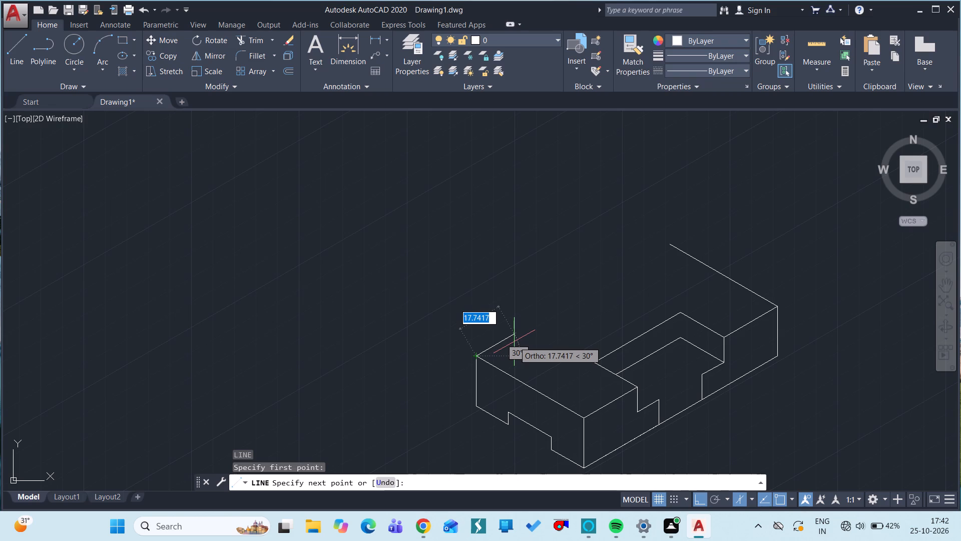
{"action": "type", "text": "15"}
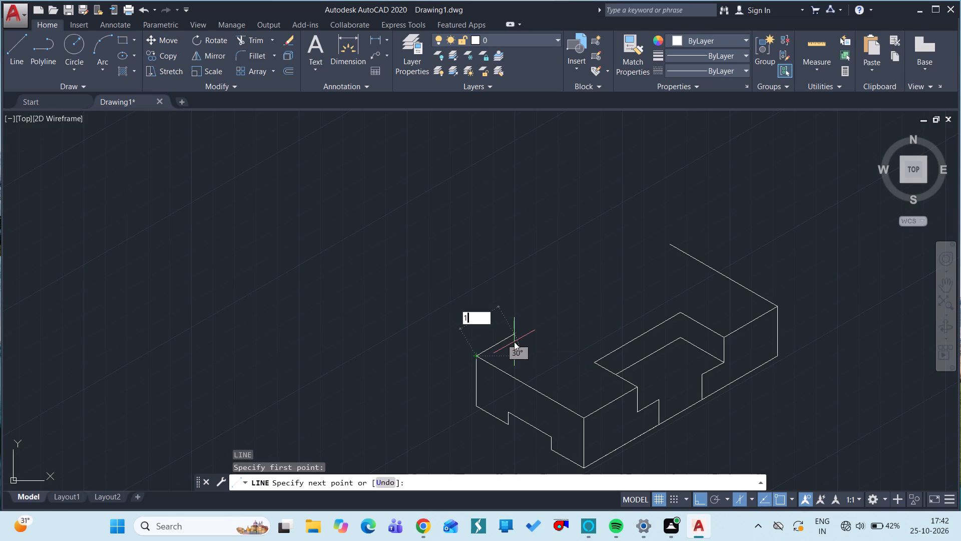
{"action": "key", "text": "space"}
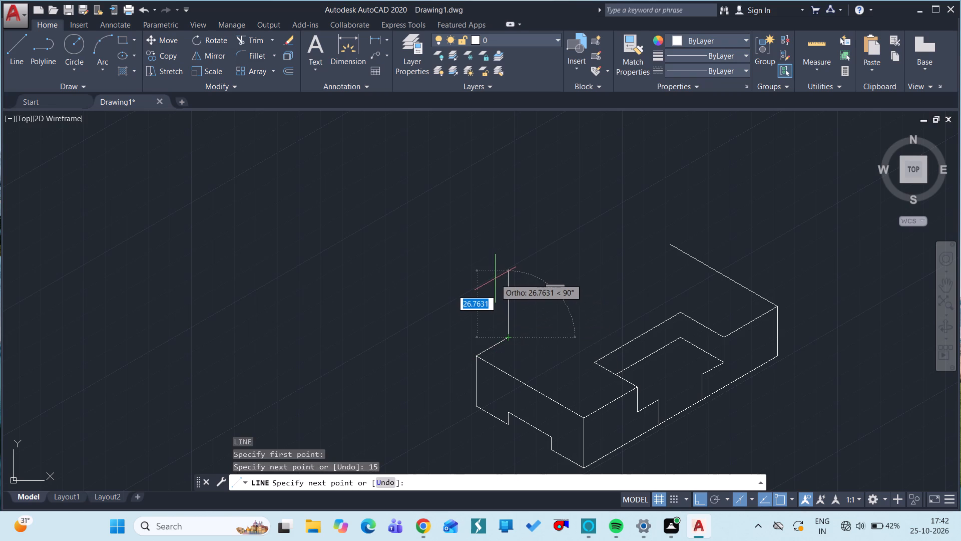
{"action": "type", "text": "15"}
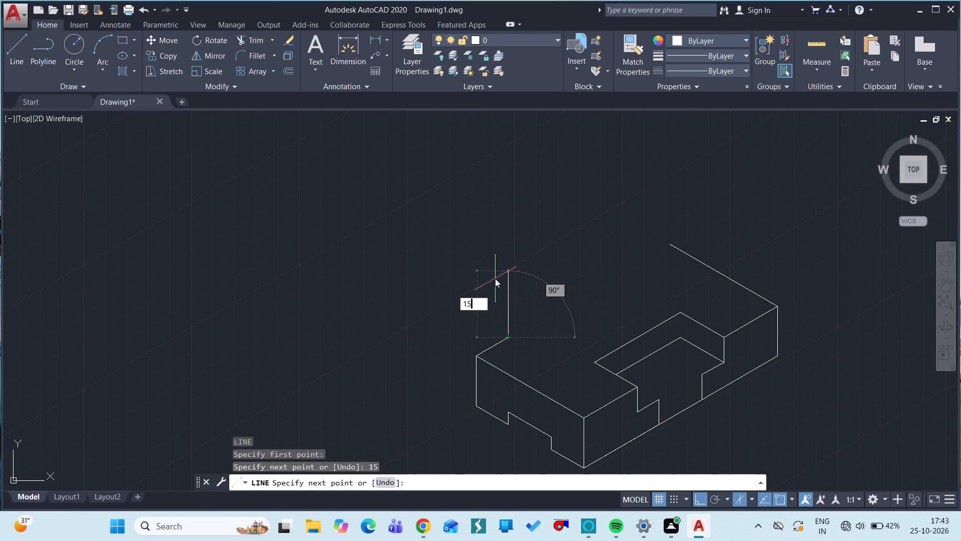
{"action": "key", "text": "space"}
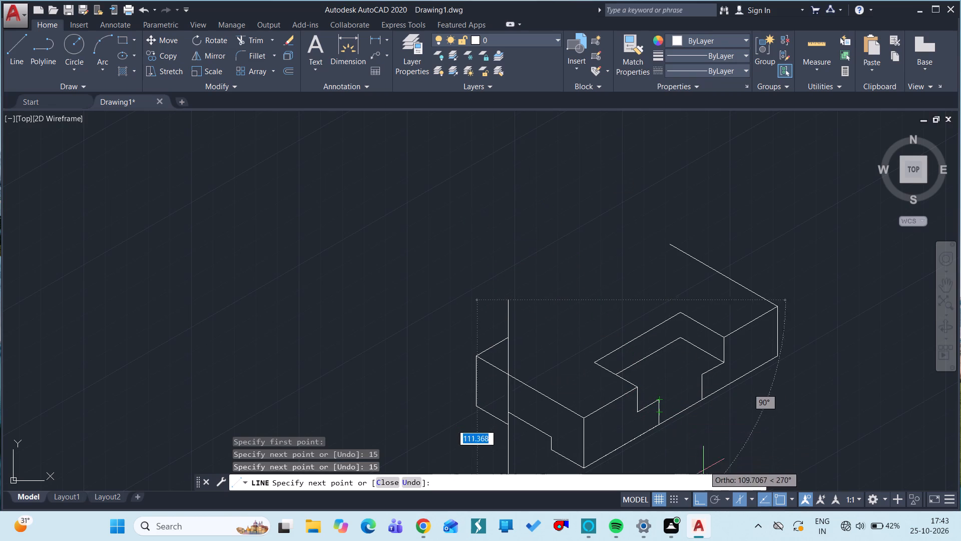
On the left isoplane, complete the upright's small rectangular end face: 18 at 330°, 15 down, and 18 at 150°.
{"action": "left_click", "coordinate": [751, 502]}
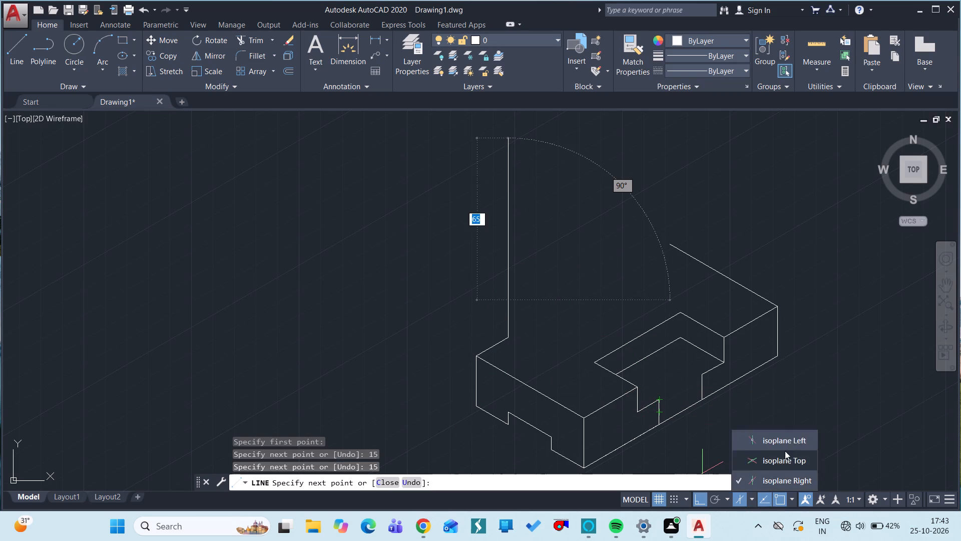
{"action": "left_click", "coordinate": [787, 440]}
{"action": "type", "text": "18"}
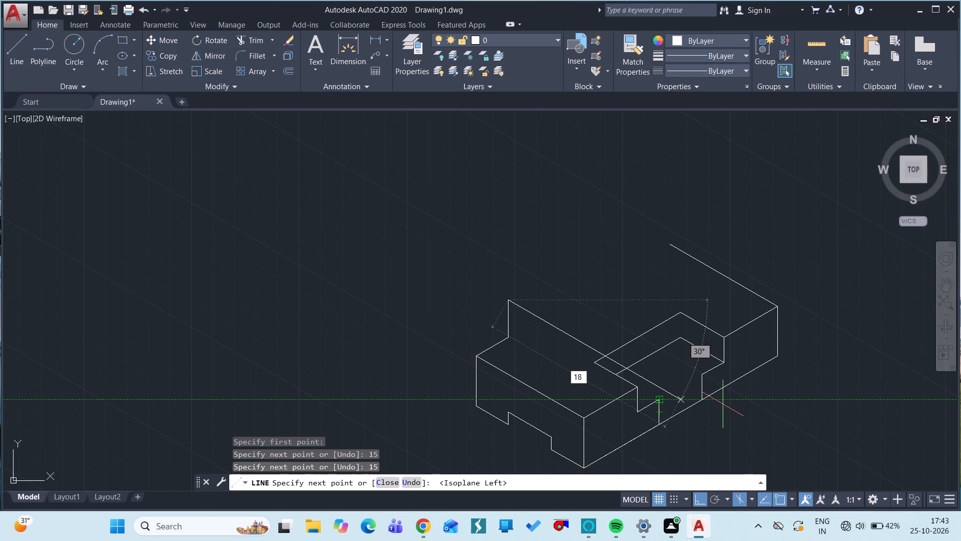
{"action": "key", "text": "space"}
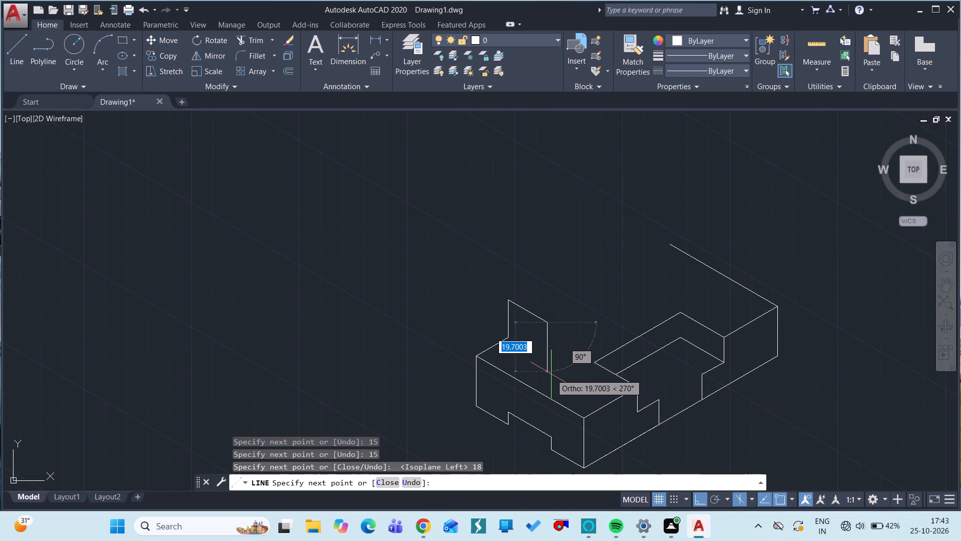
{"action": "type", "text": "15"}
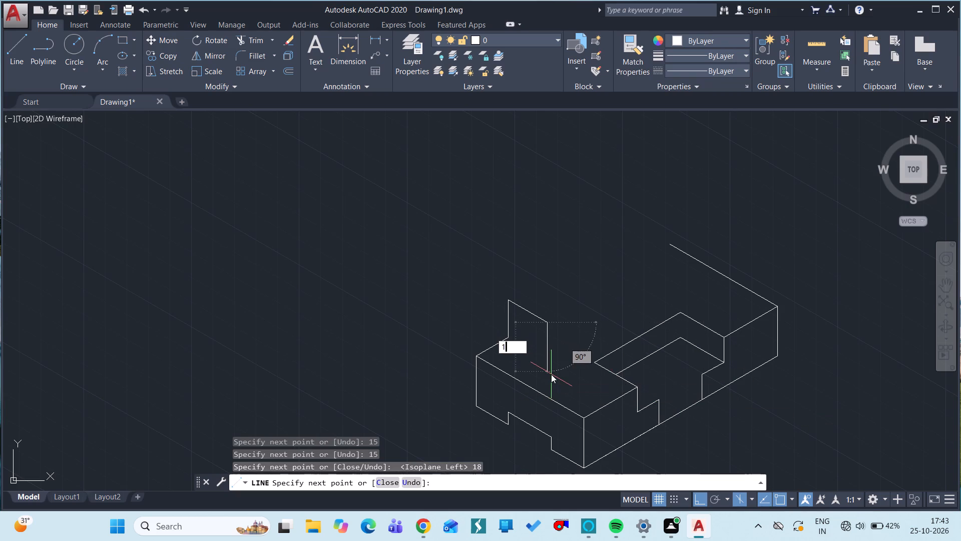
{"action": "key", "text": "space"}
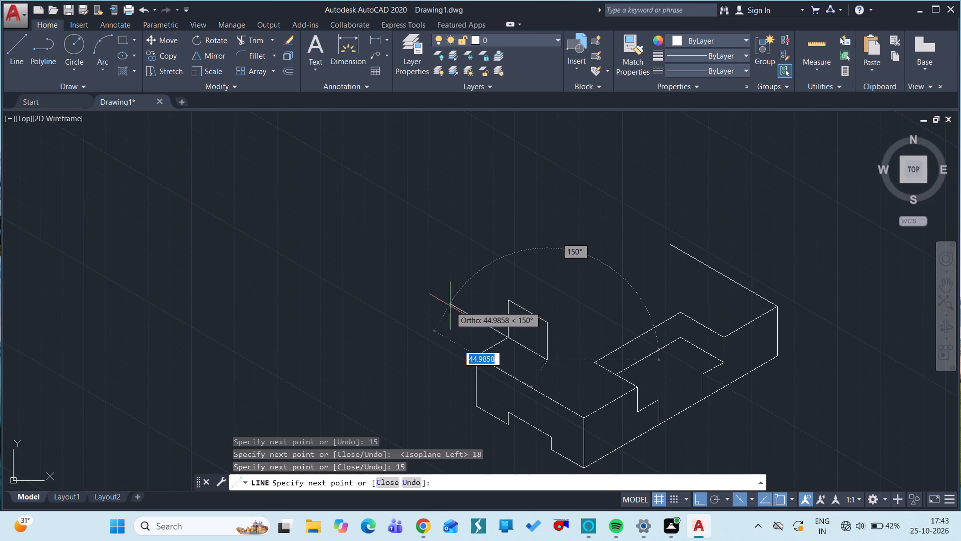
{"action": "type", "text": "18"}
{"action": "key", "text": "space"}
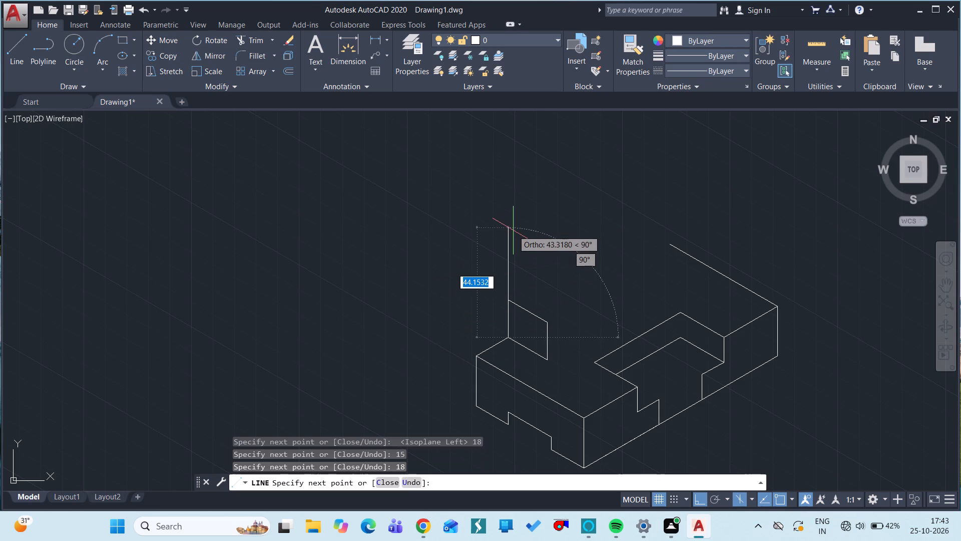
{"action": "key", "text": "Escape"}
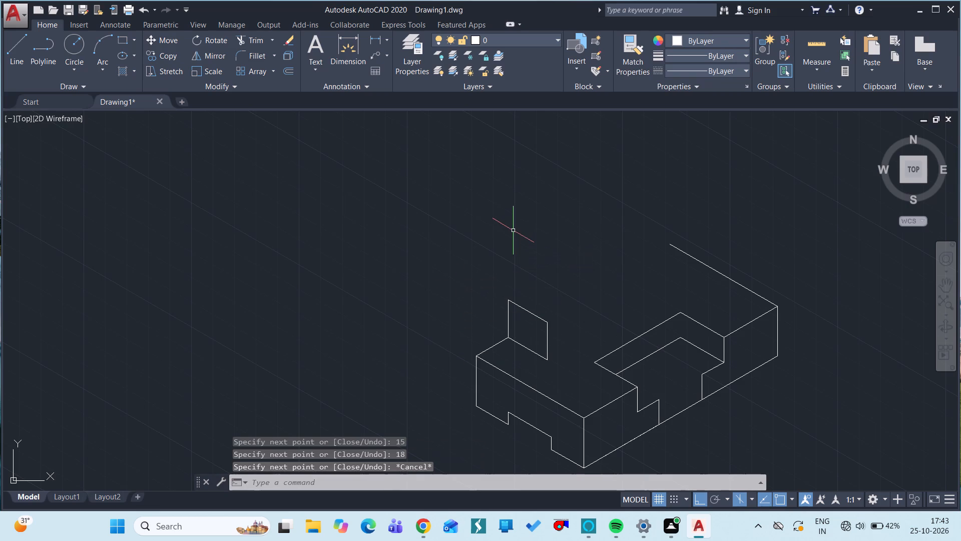
On the right isoplane, draw 60 at 30° from the small end face's lower inner corner, finishing with 15 vertically up.
{"action": "left_click", "coordinate": [752, 500]}
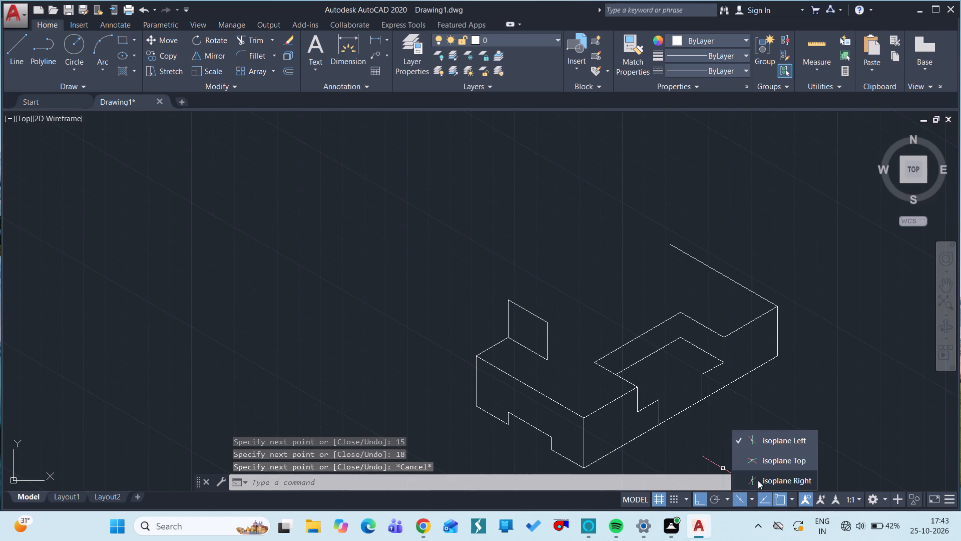
{"action": "left_click", "coordinate": [758, 480]}
{"action": "type", "text": "L"}
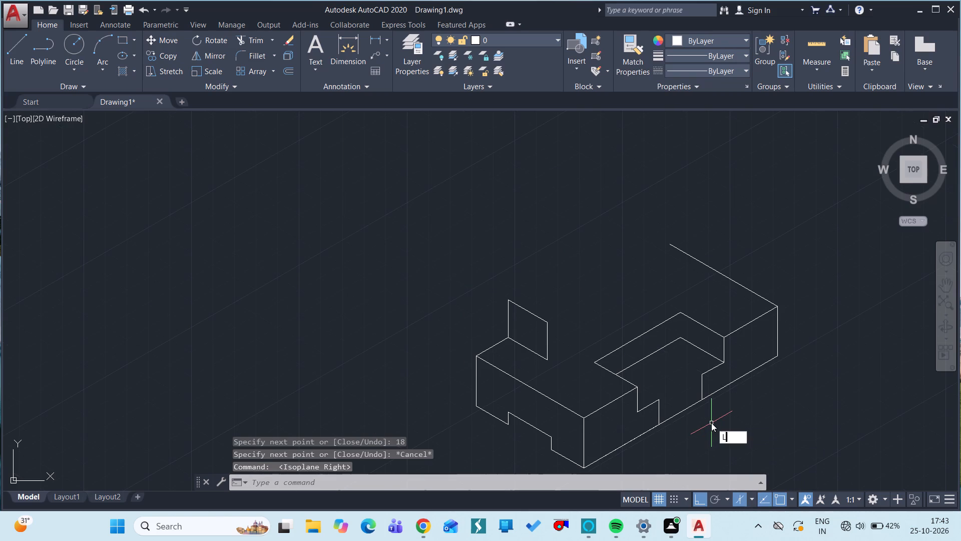
{"action": "key", "text": "space"}
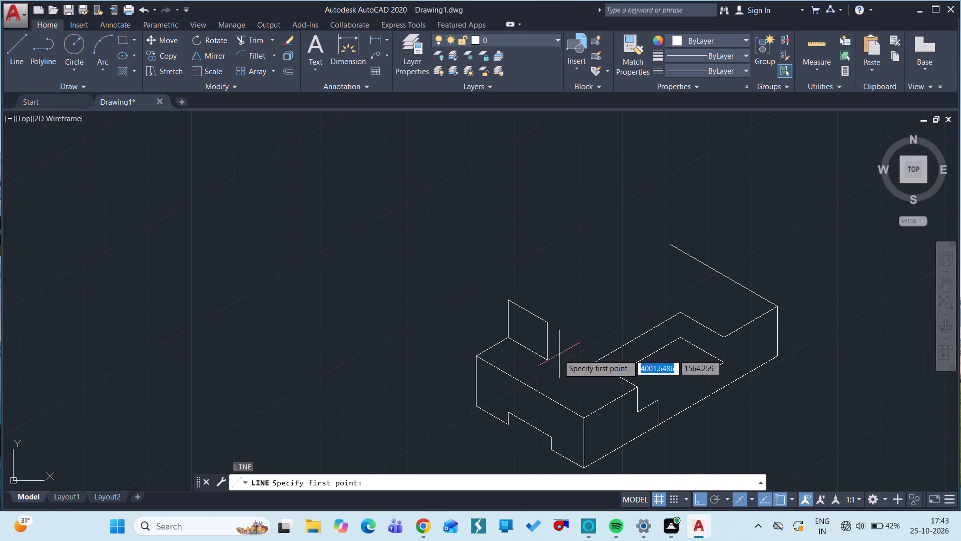
{"action": "left_click_drag", "start_coordinate": [546, 358], "coordinate": [646, 303]}
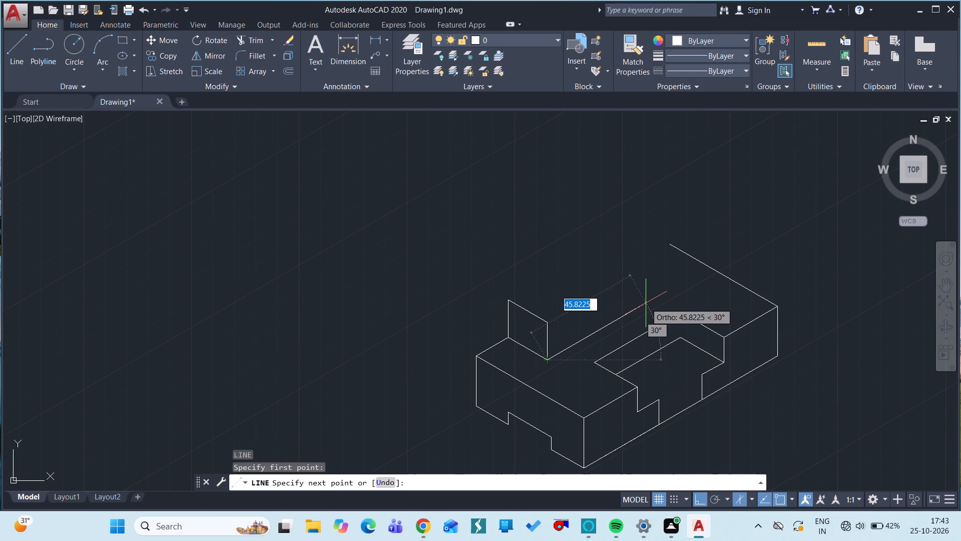
{"action": "type", "text": "60"}
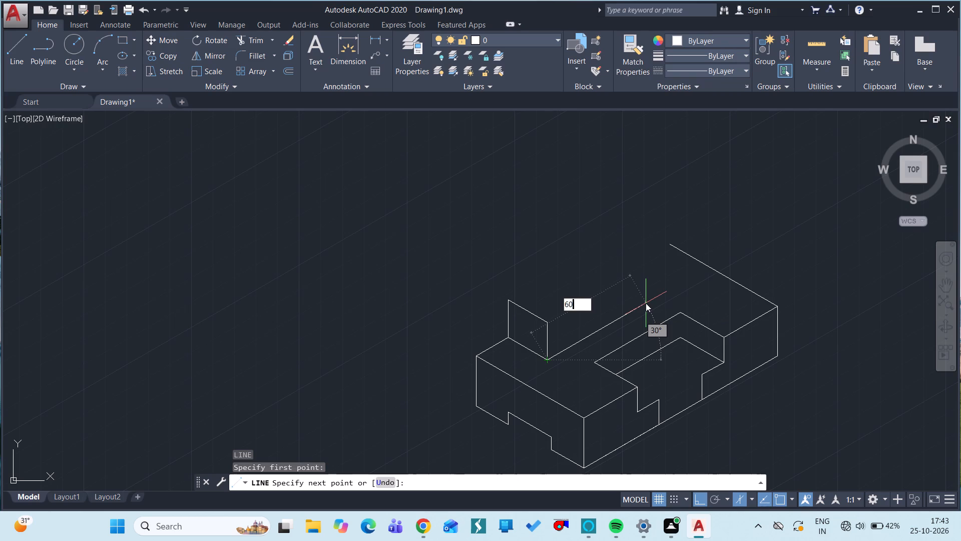
{"action": "key", "text": "space"}
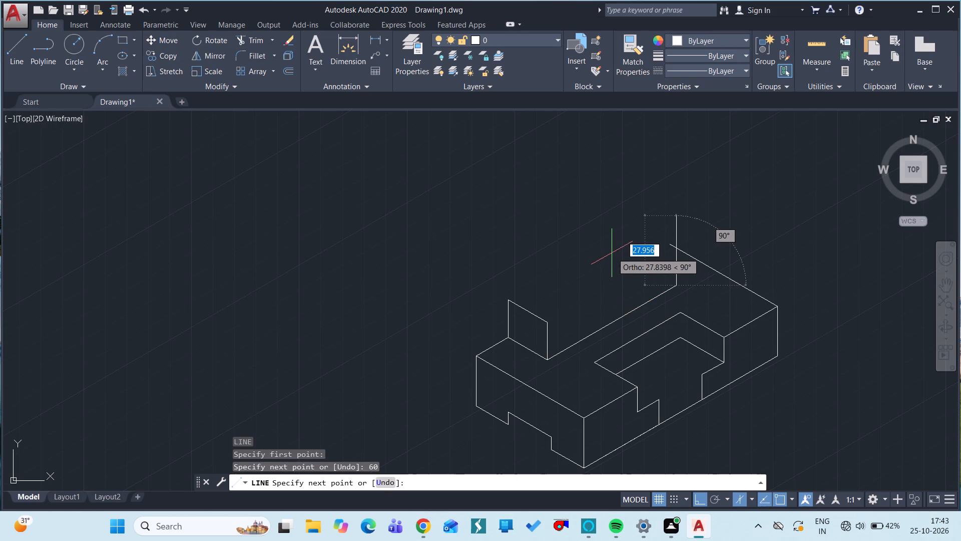
{"action": "type", "text": "15"}
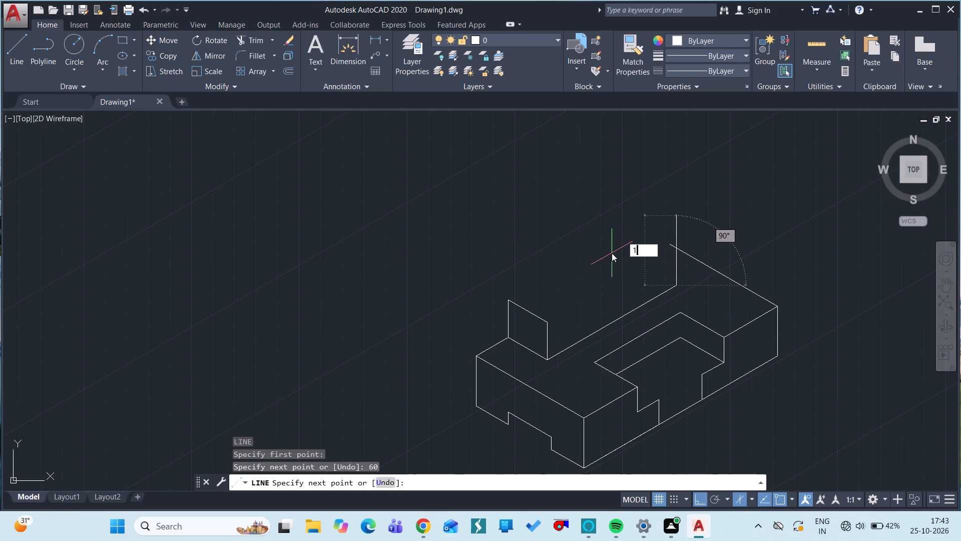
{"action": "key", "text": "space"}
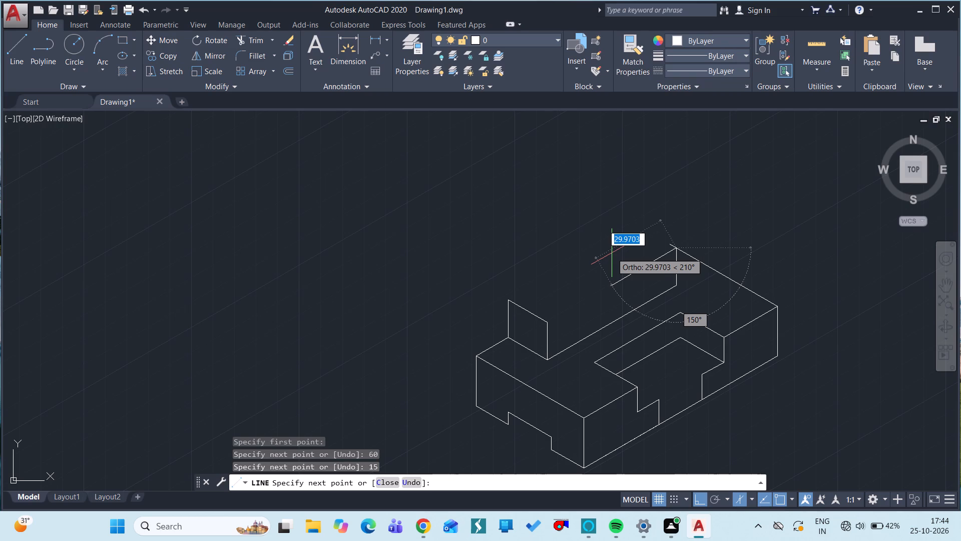
{"action": "key", "text": "Escape"}
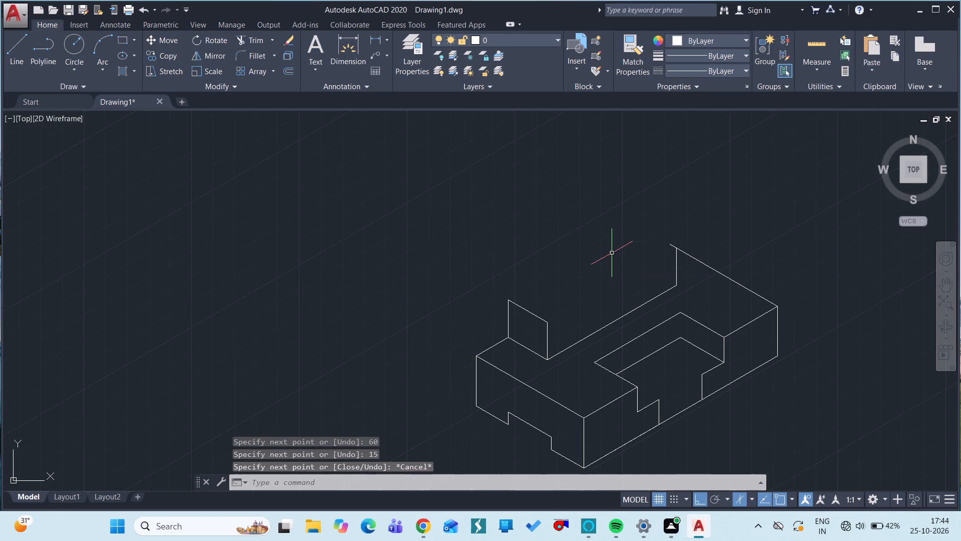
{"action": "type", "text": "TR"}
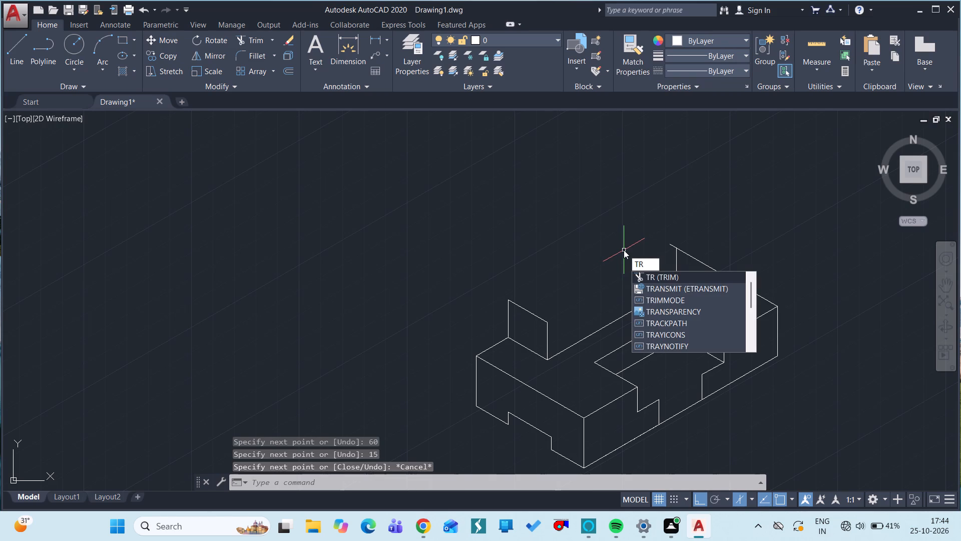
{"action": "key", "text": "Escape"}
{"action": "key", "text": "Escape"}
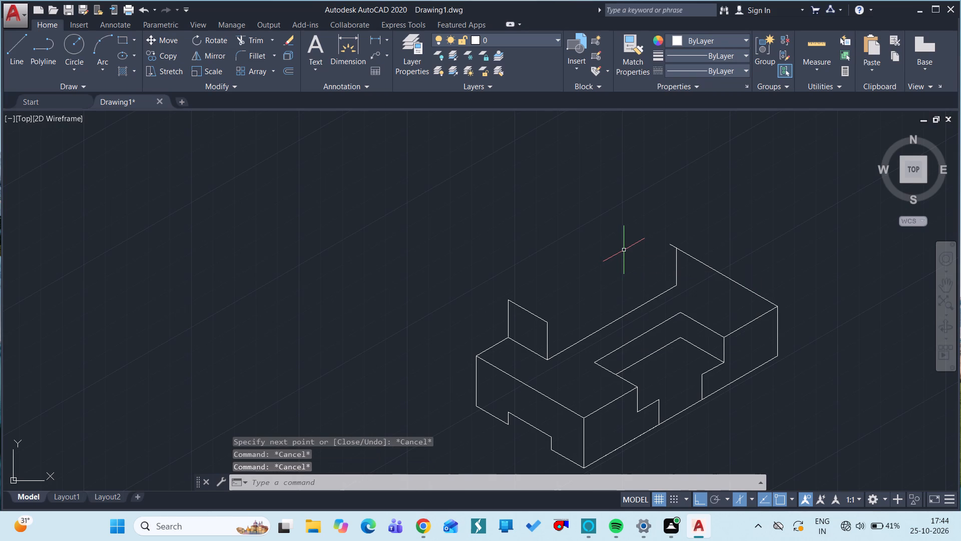
From the midpoint of the upright's 60-long base edge, draw 30 vertically up and 20 at 210°.
{"action": "type", "text": "L"}
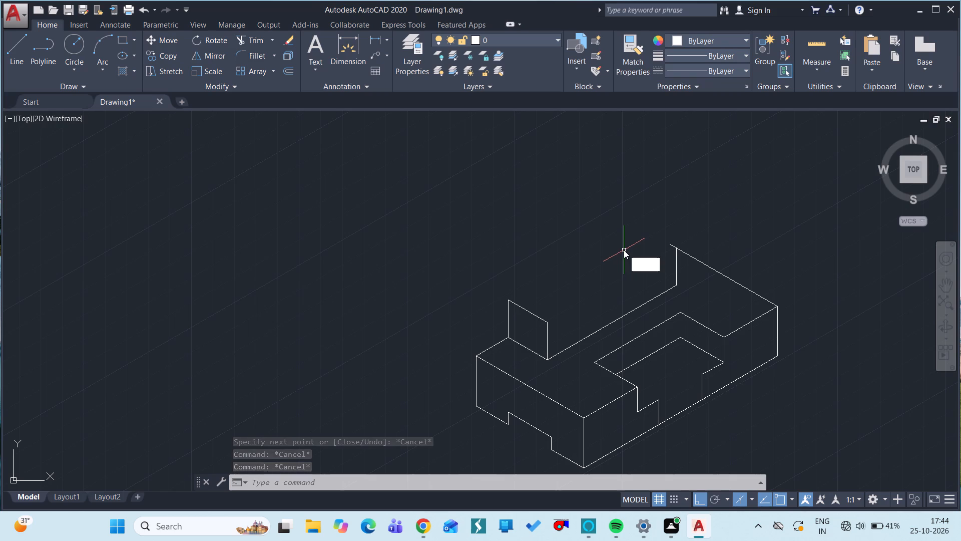
{"action": "key", "text": "space"}
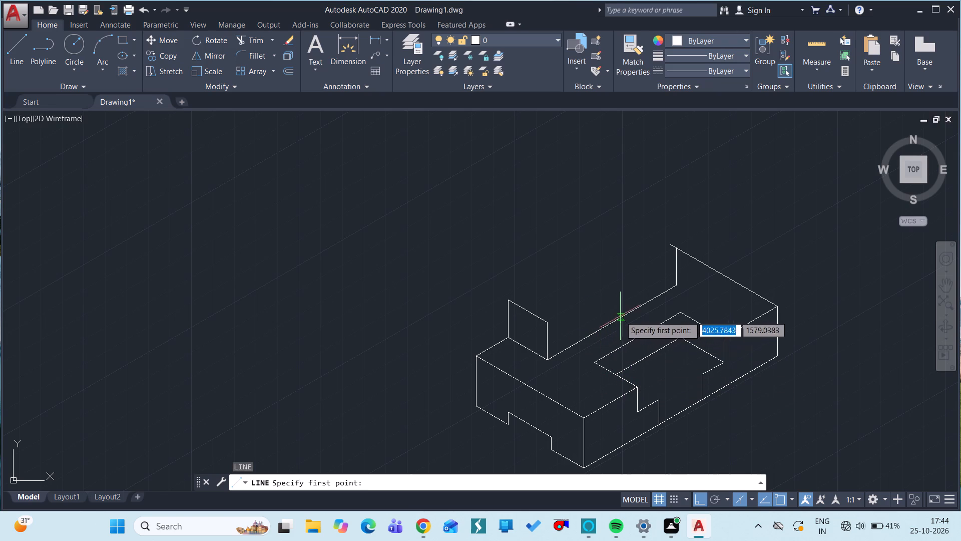
{"action": "left_click_drag", "start_coordinate": [613, 323], "coordinate": [594, 225]}
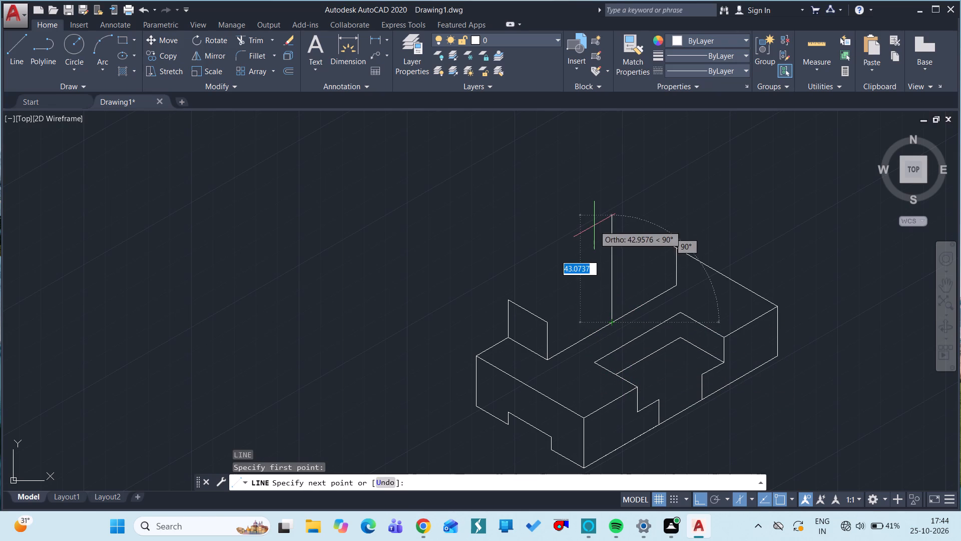
{"action": "type", "text": "30"}
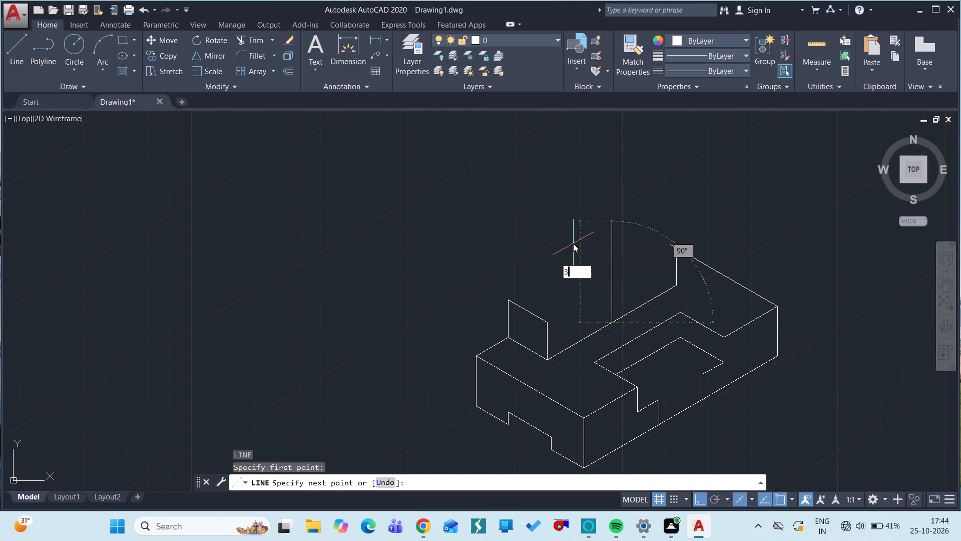
{"action": "key", "text": "space"}
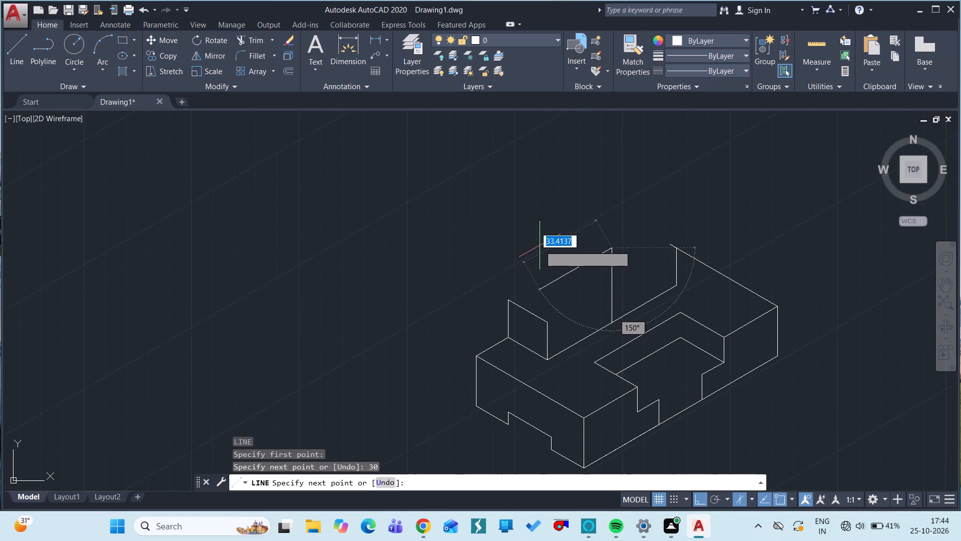
{"action": "type", "text": "20"}
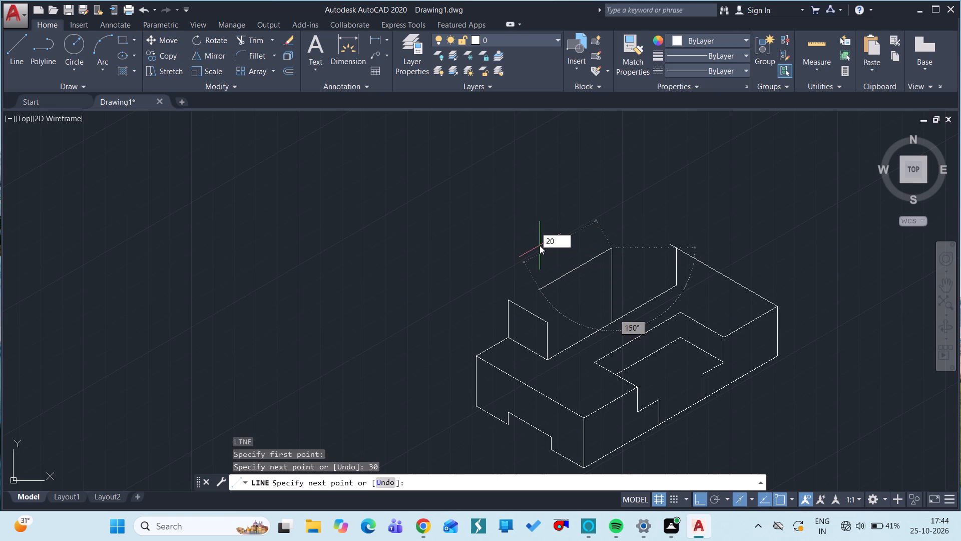
{"action": "key", "text": "space"}
{"action": "key", "text": "Escape"}
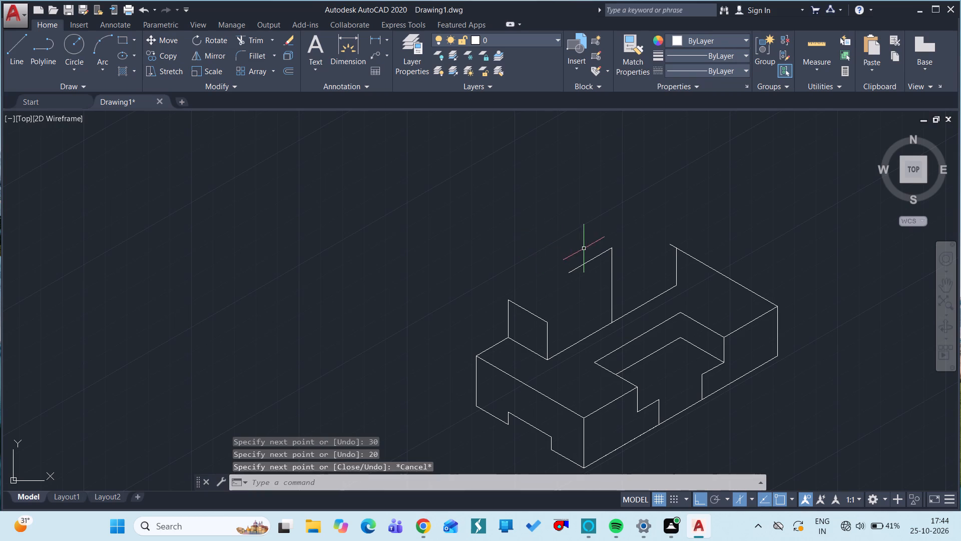
Move the 20-long top line by its midpoint so it is centred on the upper end of the 30-high vertical line.
{"action": "left_click", "coordinate": [587, 260]}
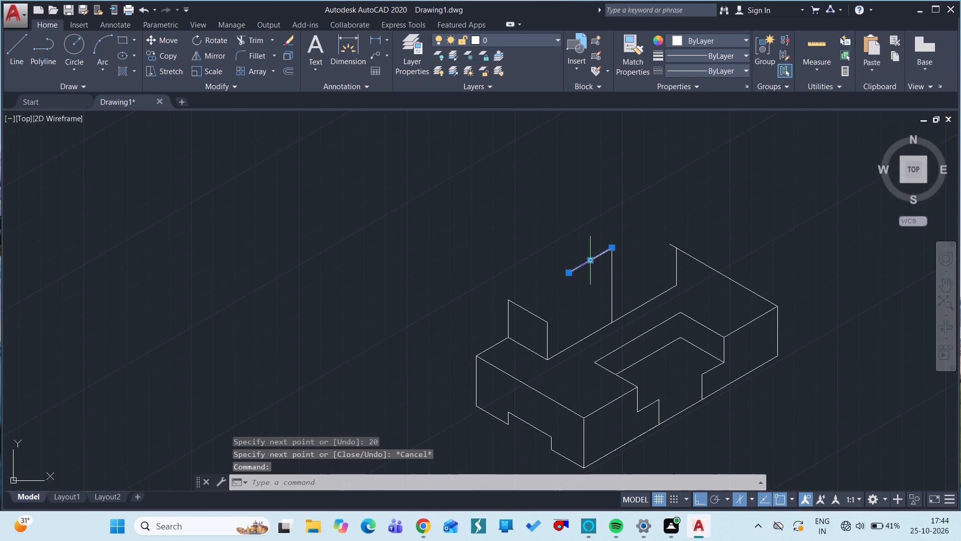
{"action": "left_click_drag", "start_coordinate": [591, 260], "coordinate": [609, 250]}
{"action": "left_click", "coordinate": [609, 250]}
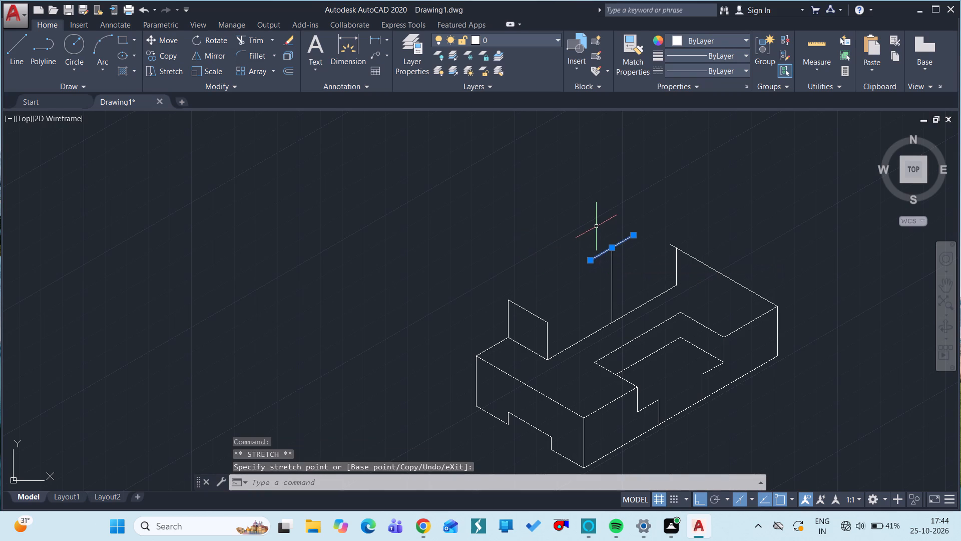
{"action": "key", "text": "Escape"}
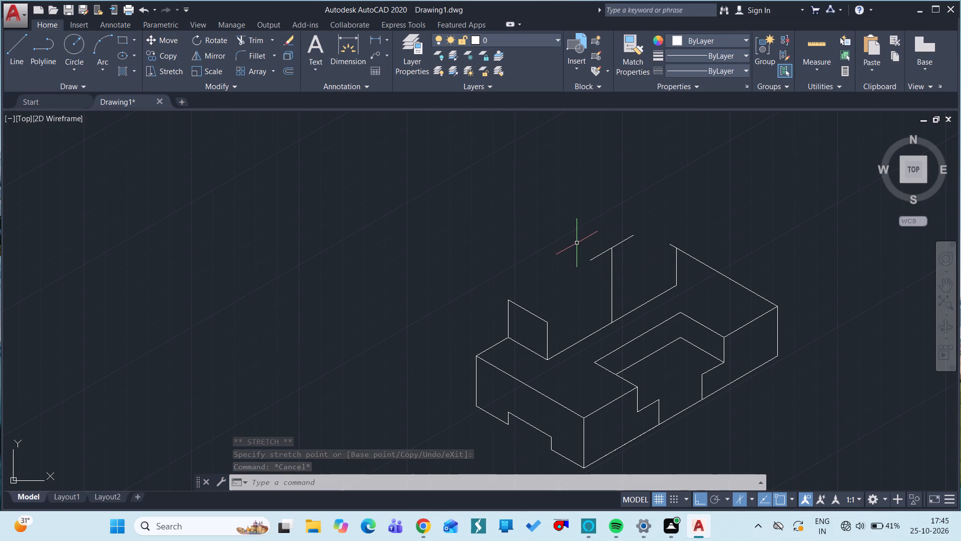
With Ortho off, draw the upright's sloped edge from the top line's lower end to the small end face's upper inner corner.
{"action": "type", "text": "L"}
{"action": "key", "text": "space"}
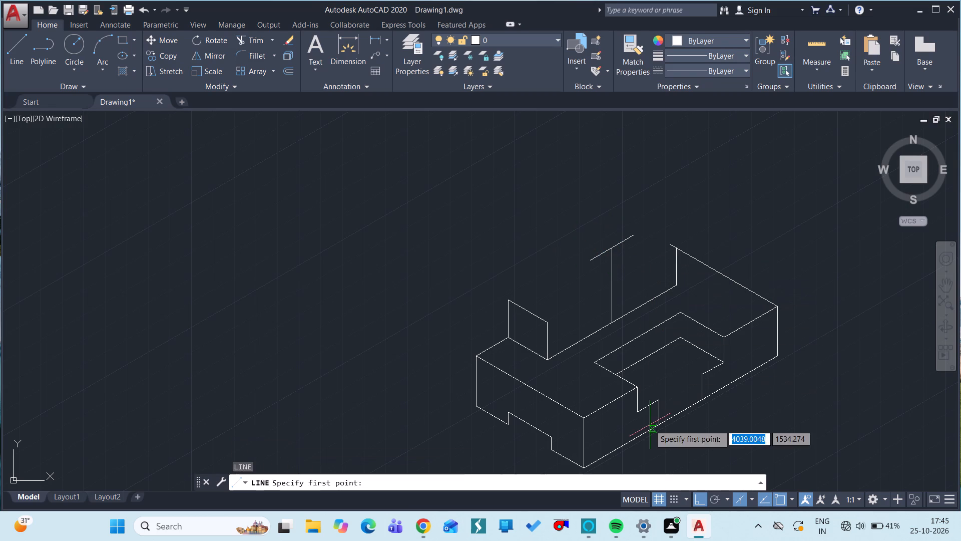
{"action": "left_click", "coordinate": [704, 501]}
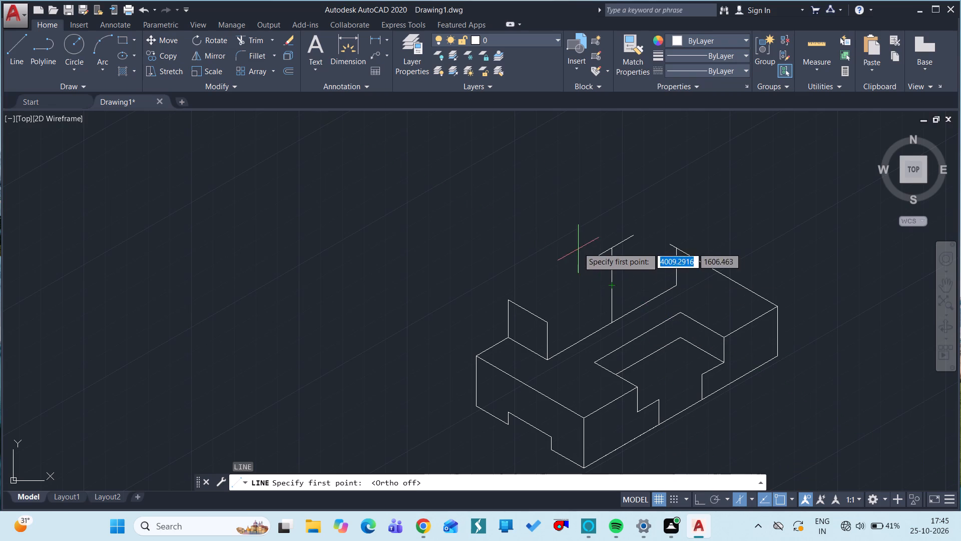
{"action": "left_click_drag", "start_coordinate": [593, 261], "coordinate": [562, 320]}
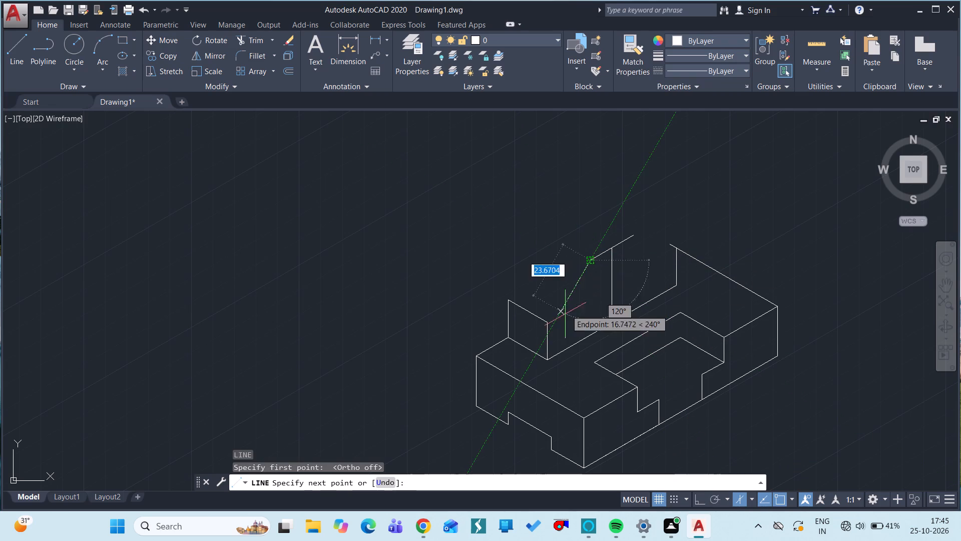
{"action": "left_click_drag", "start_coordinate": [562, 320], "coordinate": [545, 325]}
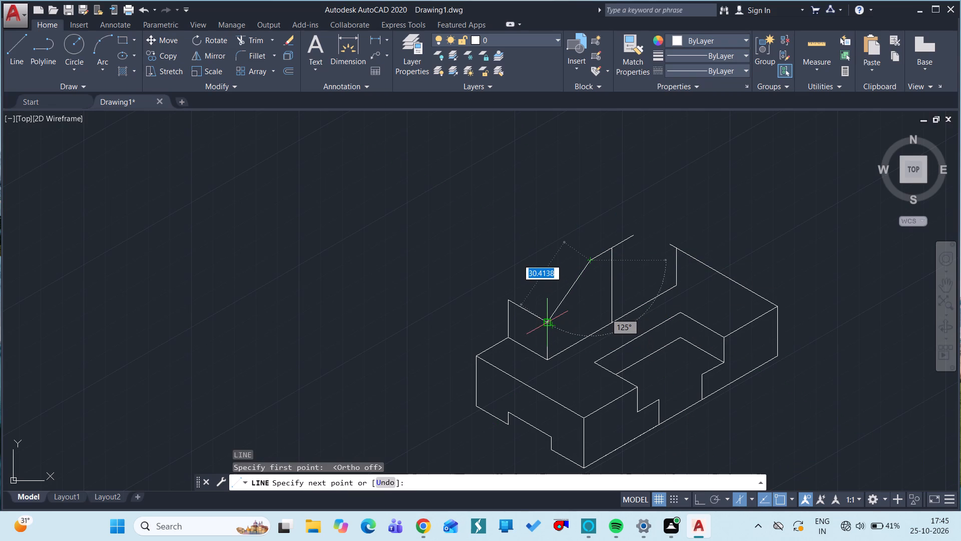
{"action": "left_click", "coordinate": [545, 325]}
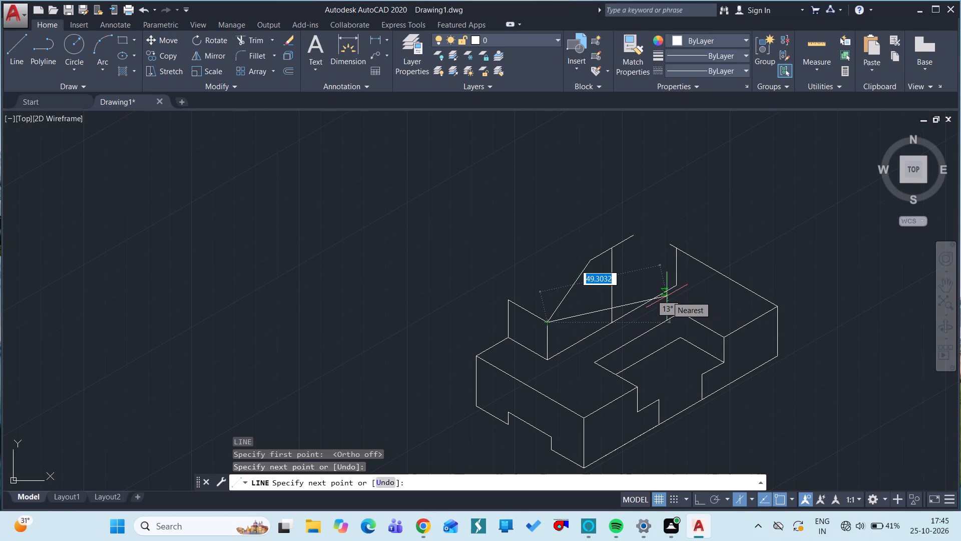
{"action": "key", "text": "Escape"}
Draw the upright's other sloped edge from the top line's upper end to the top of the 15-high vertical at the far end.
{"action": "key", "text": "space"}
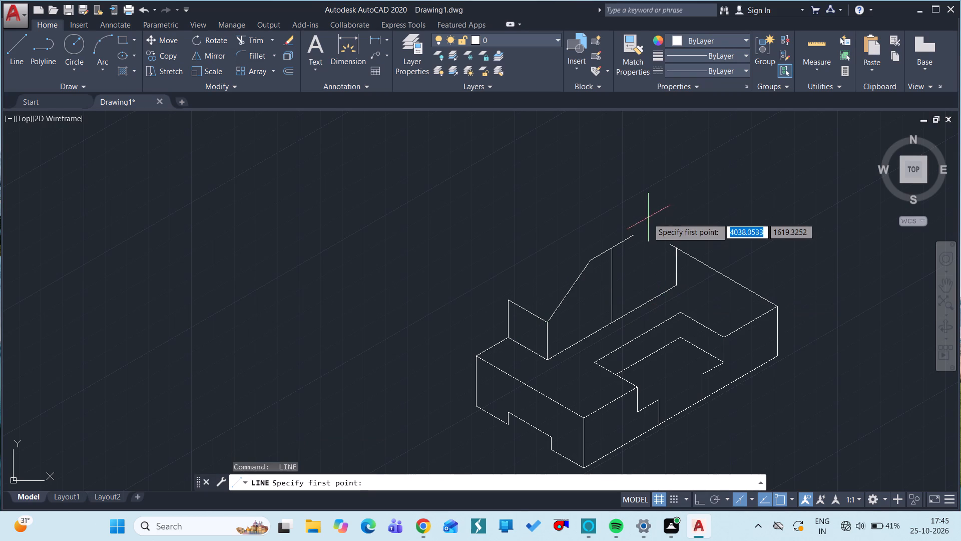
{"action": "left_click", "coordinate": [636, 232]}
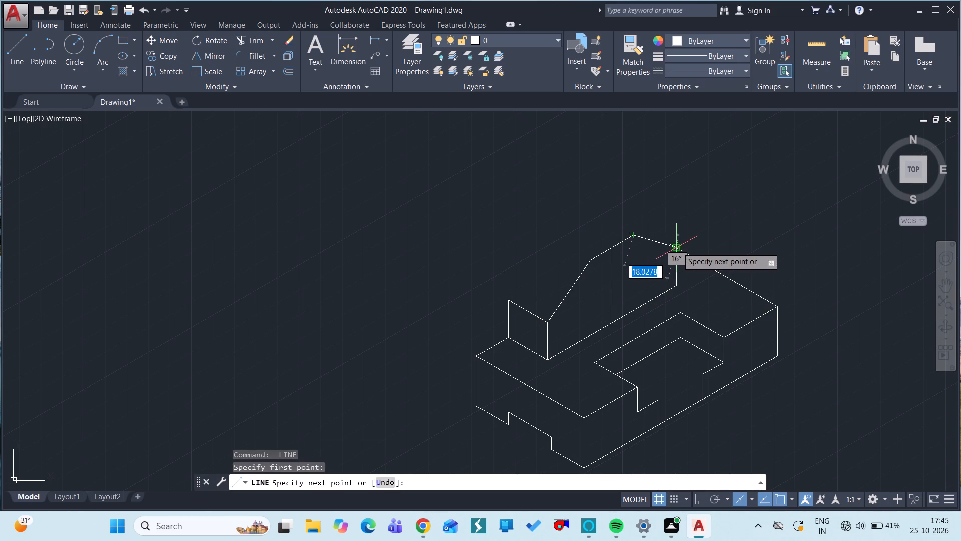
{"action": "left_click", "coordinate": [677, 247]}
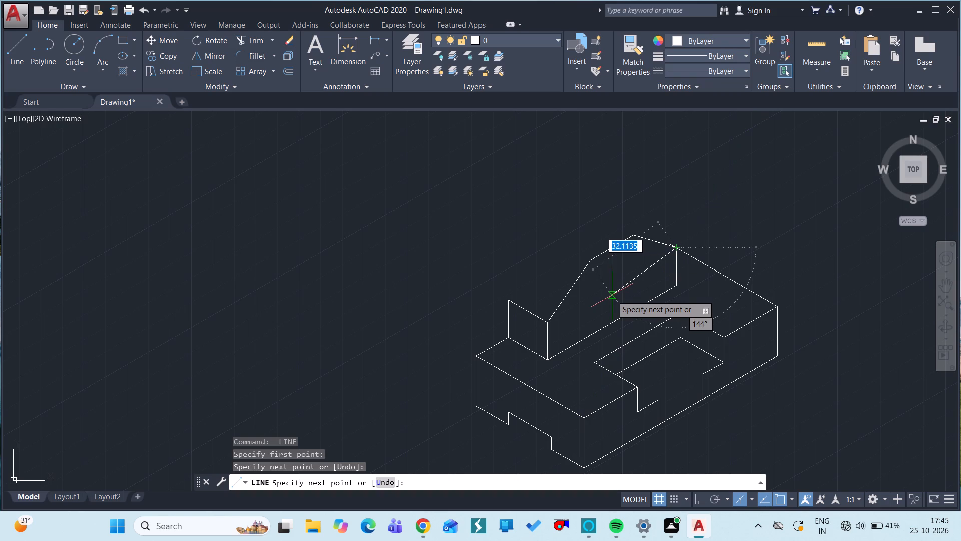
{"action": "key", "text": "Escape"}
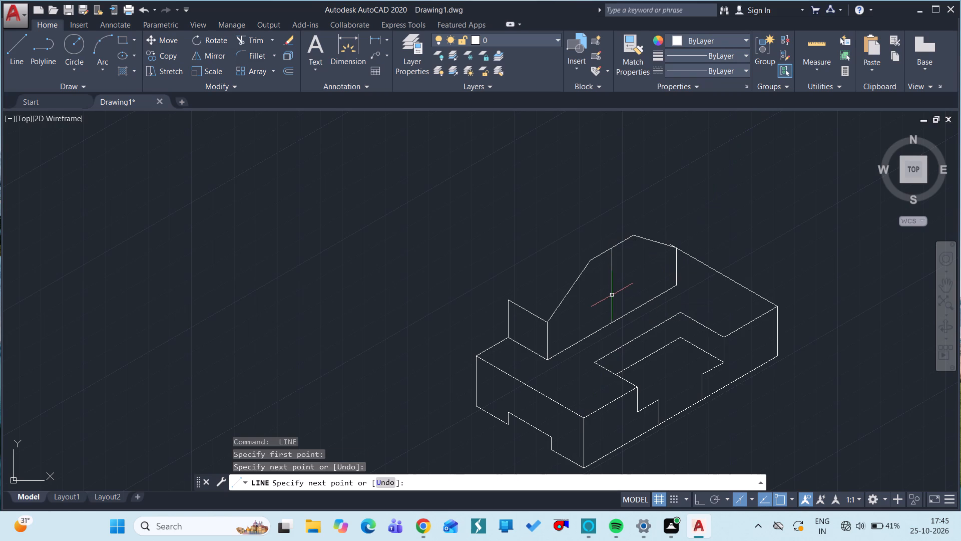
Trim the short stub of the bracket's far top edge that overhangs the upright's far upper corner.
{"action": "scroll", "coordinate": [638, 284], "scroll_direction": "up", "scroll_amount": 4, "text": "ctrl"}
{"action": "scroll", "coordinate": [638, 284], "scroll_direction": "down", "scroll_amount": 4, "text": "ctrl"}
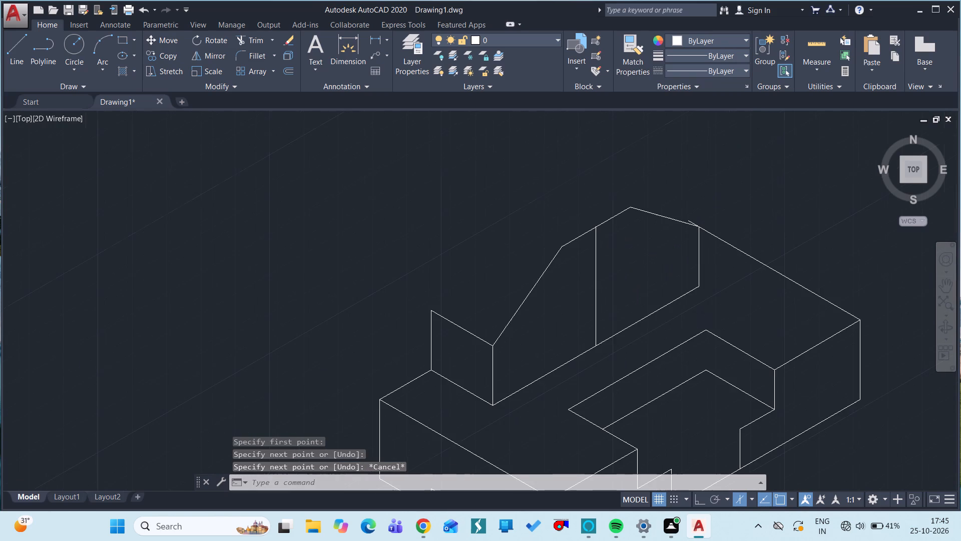
{"action": "type", "text": "TR"}
{"action": "key", "text": "space"}
{"action": "key", "text": "space"}
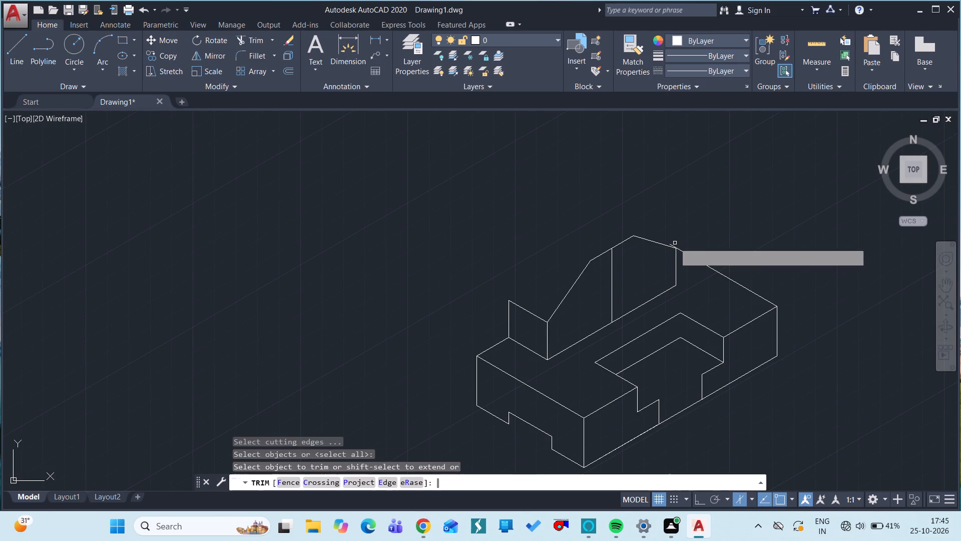
{"action": "left_click", "coordinate": [671, 245]}
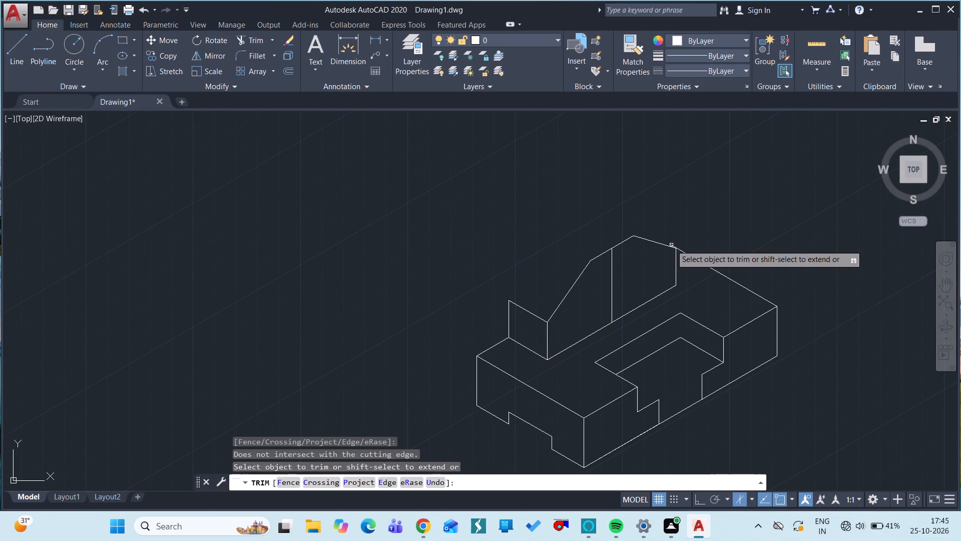
{"action": "left_click", "coordinate": [671, 244]}
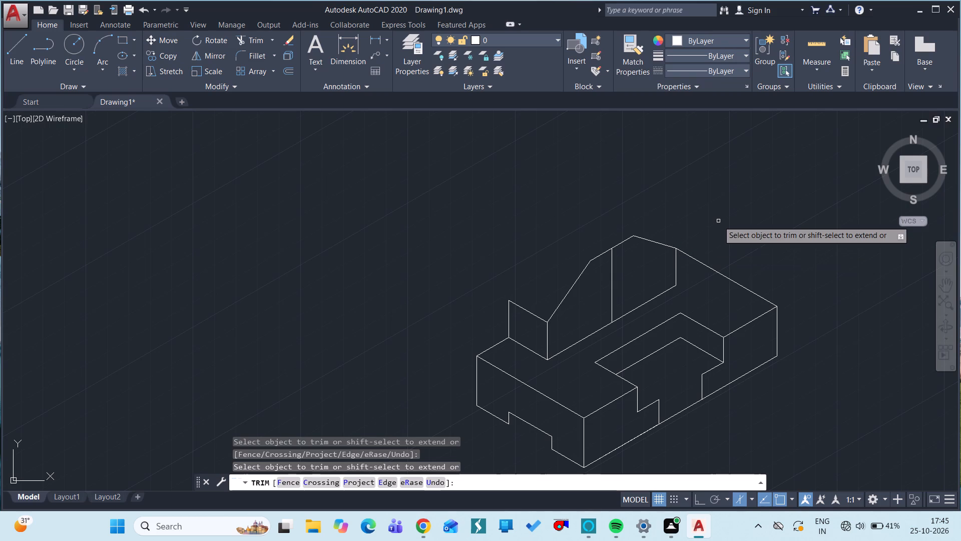
{"action": "key", "text": "Escape"}
With Ortho on and the isoplane set to Left, draw an 18-long line backwards from the upright's far upper corner.
{"action": "type", "text": "L"}
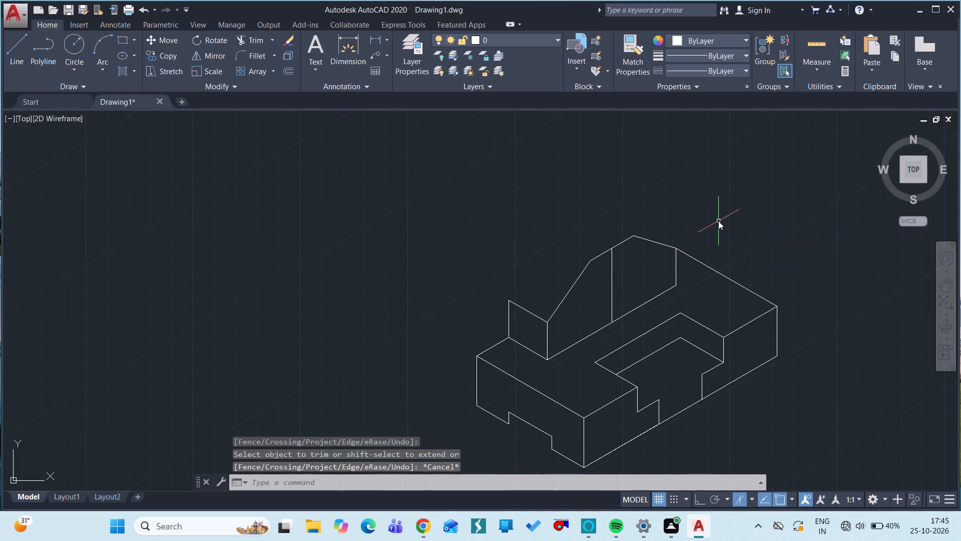
{"action": "key", "text": "space"}
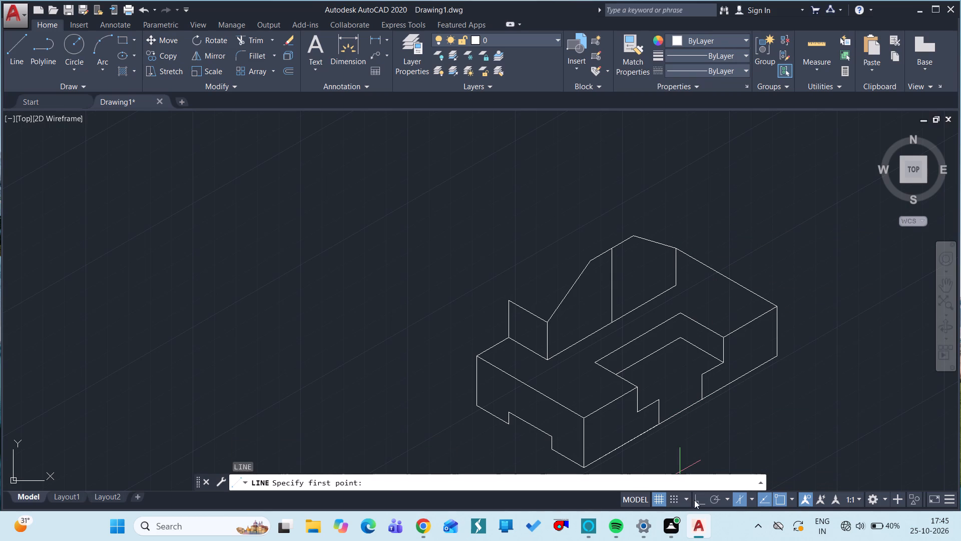
{"action": "left_click", "coordinate": [694, 500]}
{"action": "left_click", "coordinate": [750, 498]}
{"action": "left_click", "coordinate": [781, 439]}
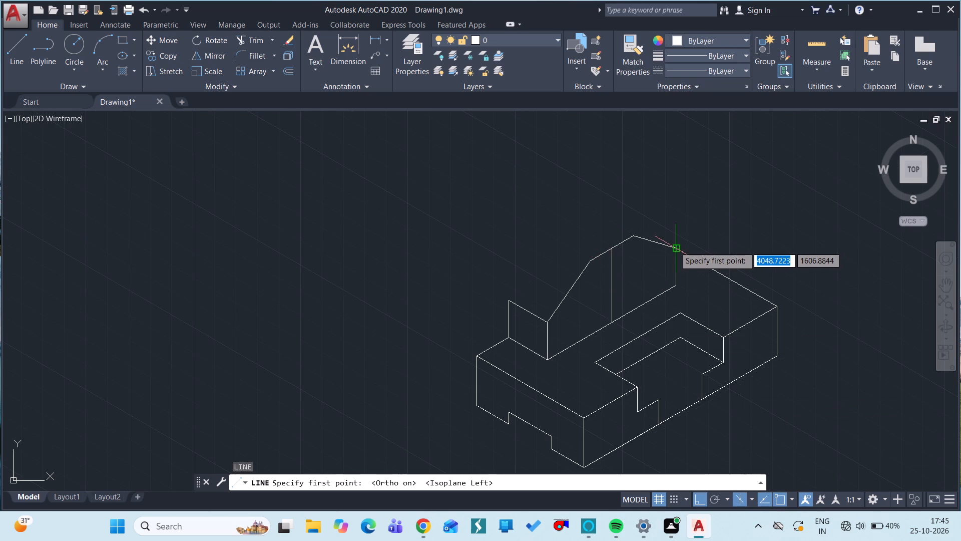
{"action": "left_click_drag", "start_coordinate": [675, 246], "coordinate": [673, 244]}
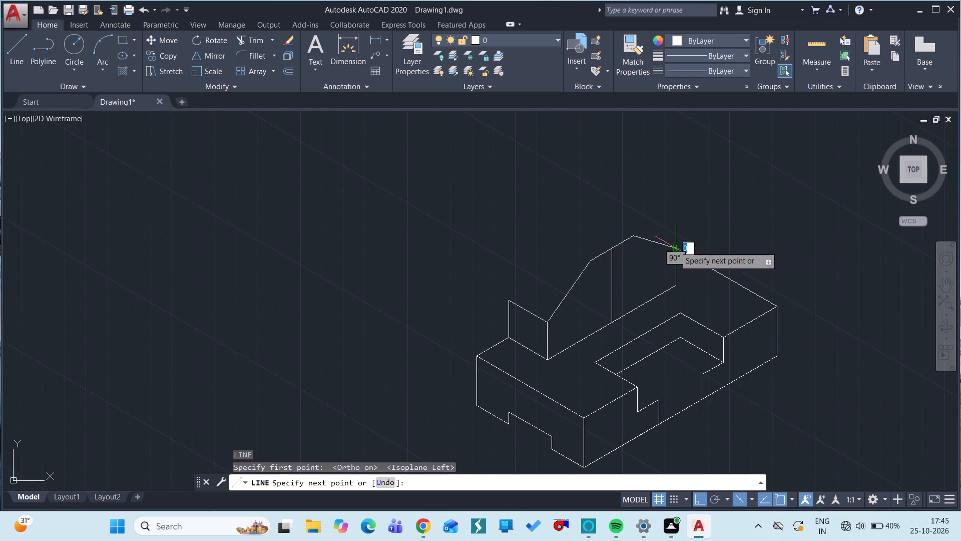
{"action": "left_click_drag", "start_coordinate": [673, 244], "coordinate": [624, 198]}
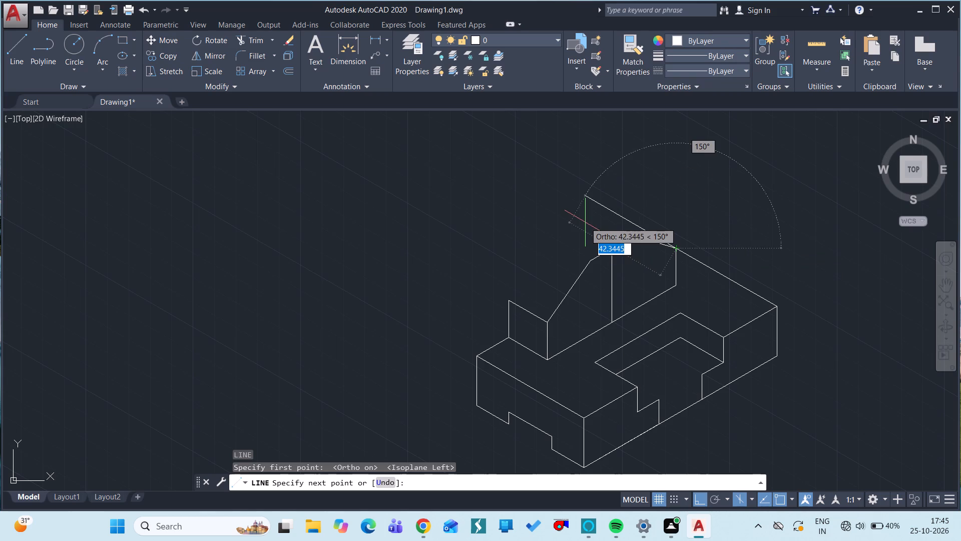
{"action": "type", "text": "18"}
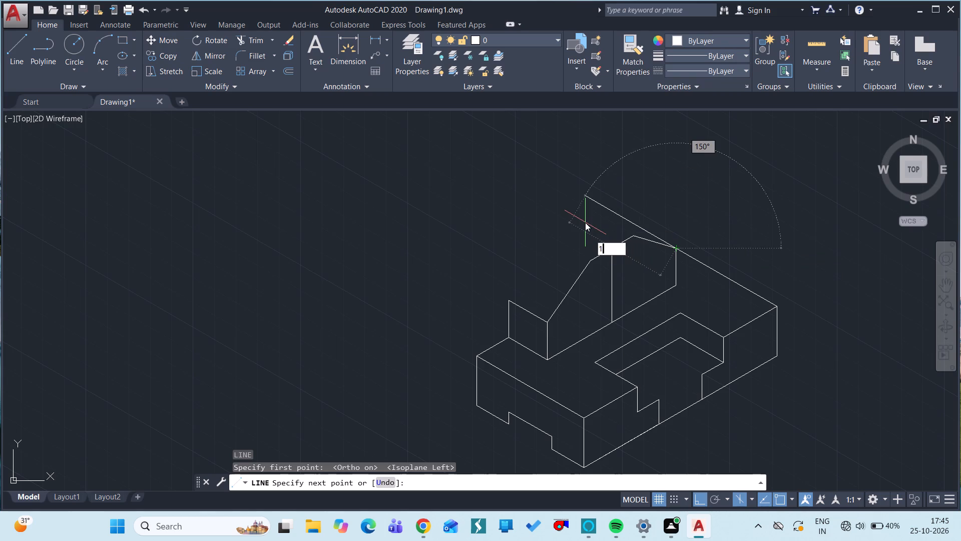
{"action": "key", "text": "space"}
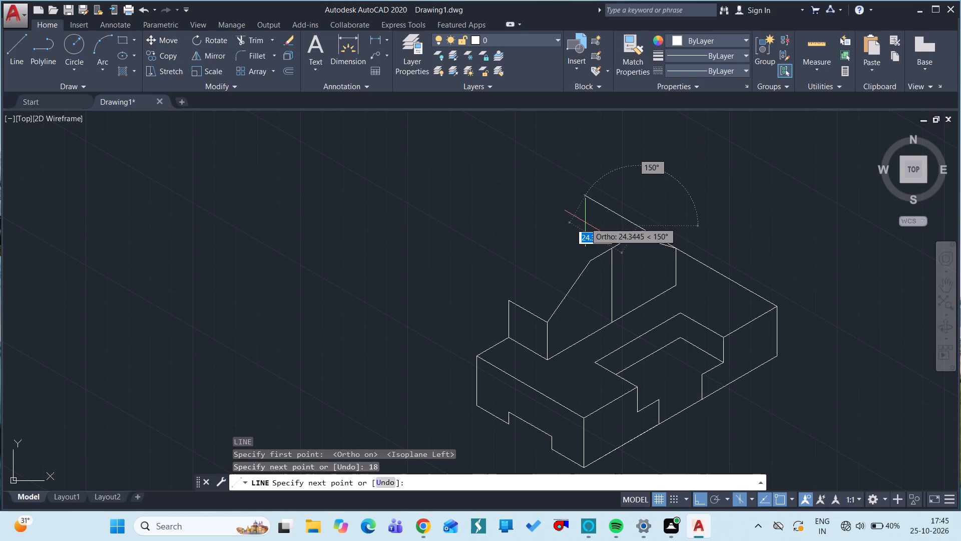
{"action": "key", "text": "Escape"}
Draw 18-long depth lines backwards from both ends of the upright's front top edge.
{"action": "key", "text": "space"}
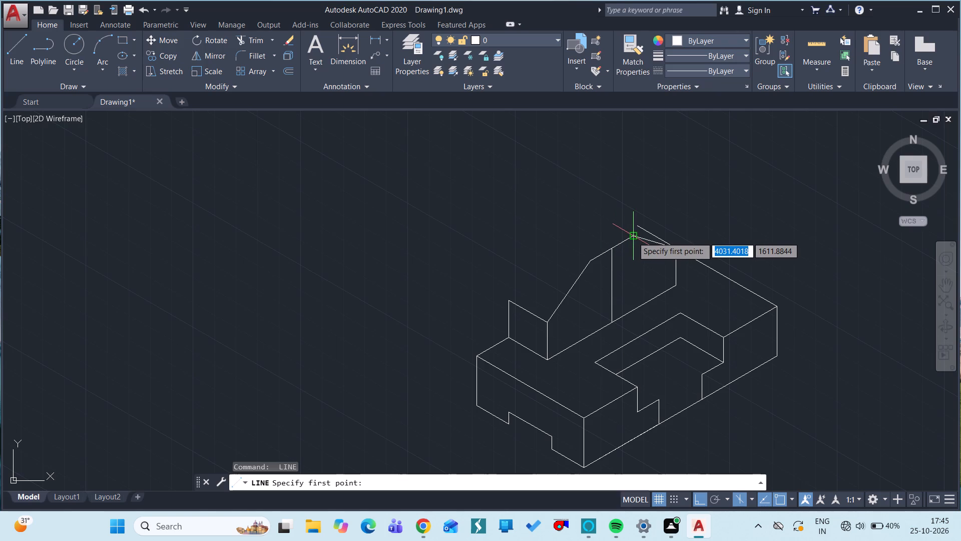
{"action": "left_click", "coordinate": [633, 237]}
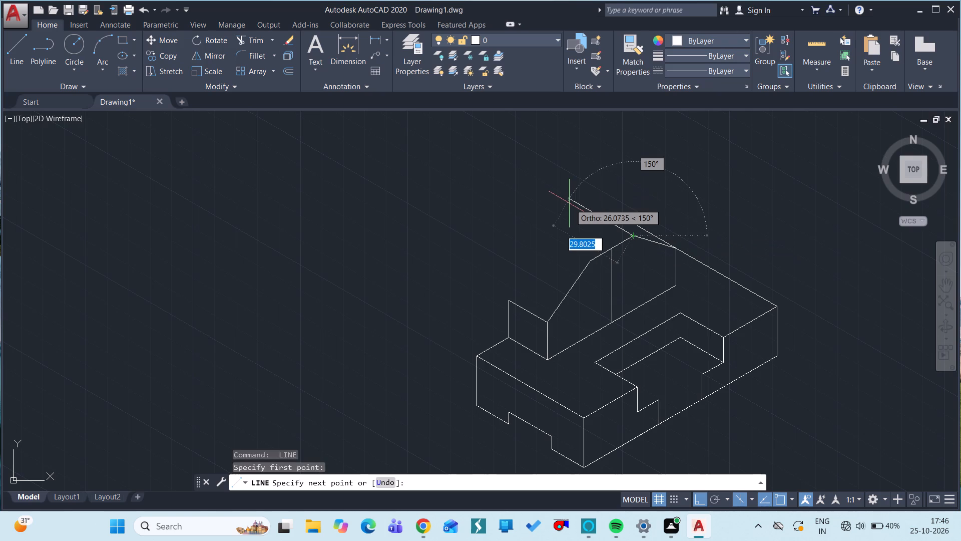
{"action": "type", "text": "18"}
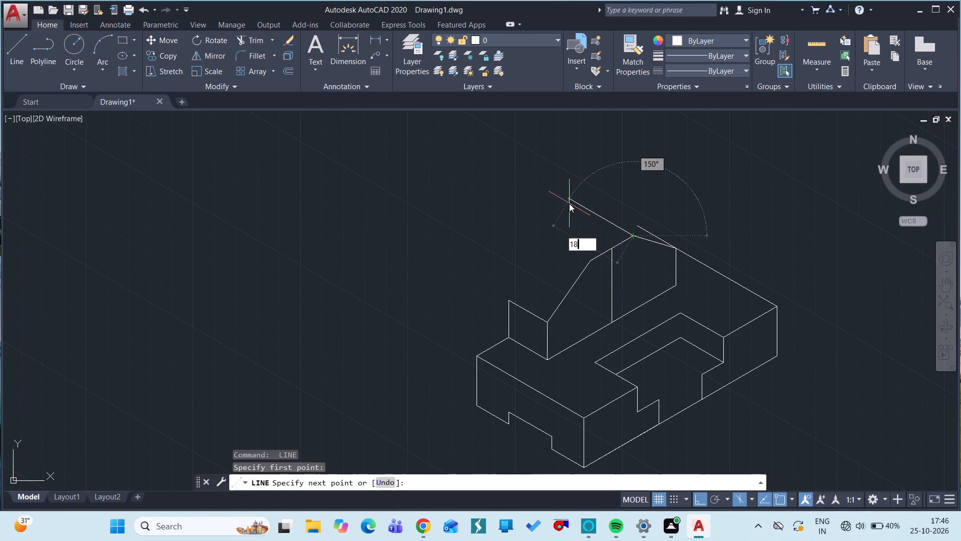
{"action": "key", "text": "space"}
{"action": "key", "text": "Escape"}
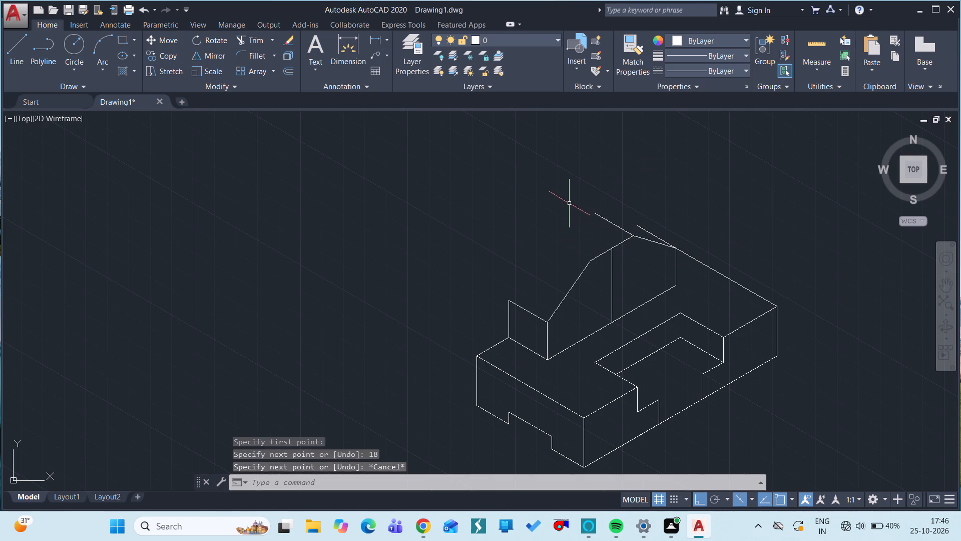
{"action": "key", "text": "space"}
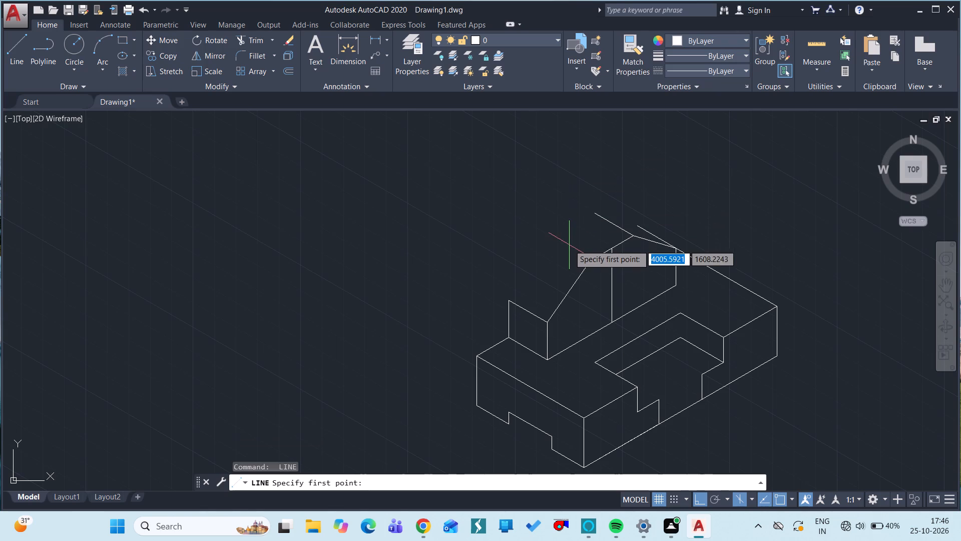
{"action": "left_click_drag", "start_coordinate": [590, 260], "coordinate": [547, 251]}
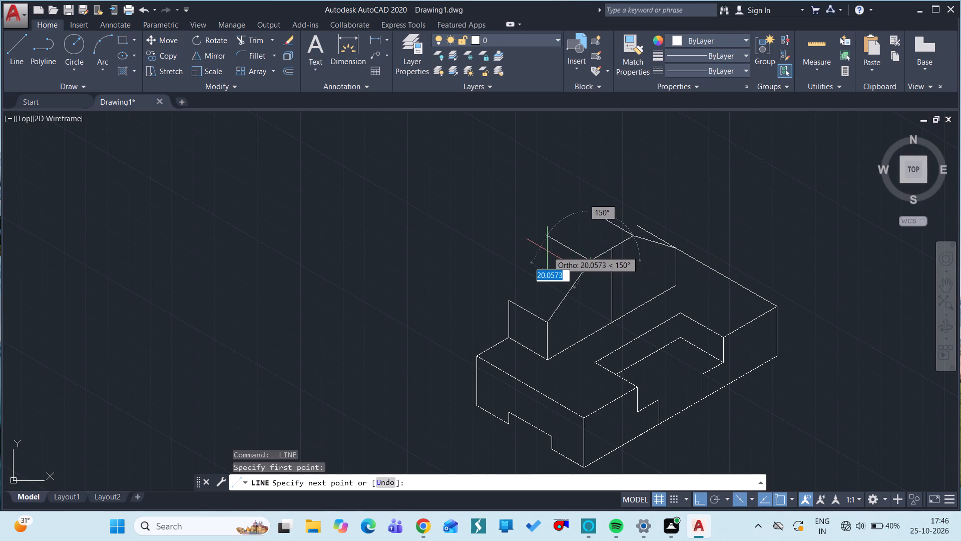
{"action": "type", "text": "18"}
{"action": "key", "text": "space"}
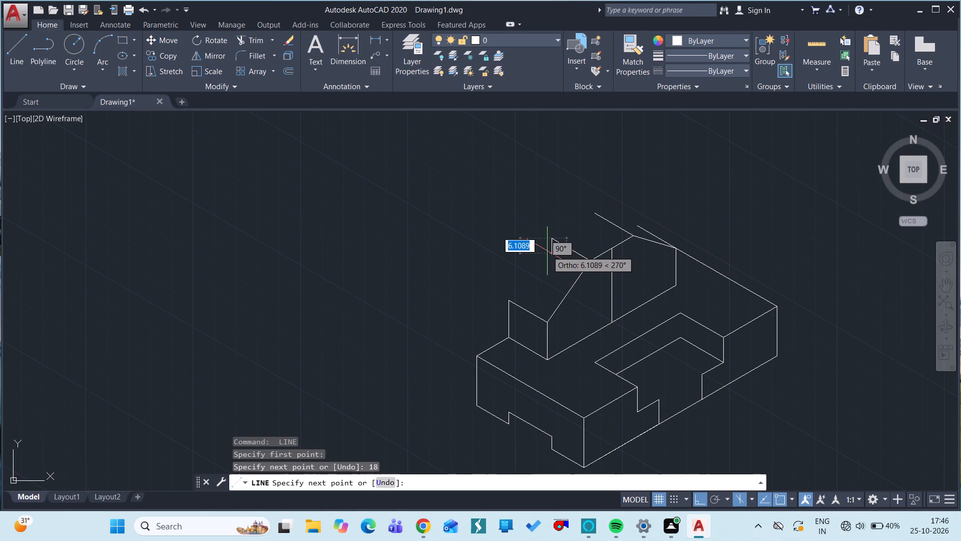
{"action": "key", "text": "Escape"}
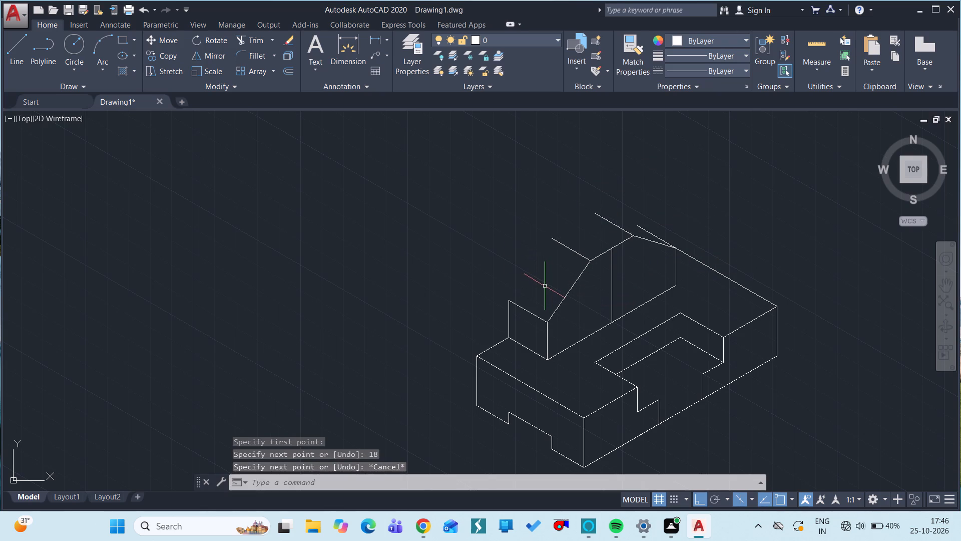
With Ortho off, draw the upright's rear outline from the small end face's outer upper corner through the rear ends of the three 18-long lines.
{"action": "type", "text": "L"}
{"action": "key", "text": "space"}
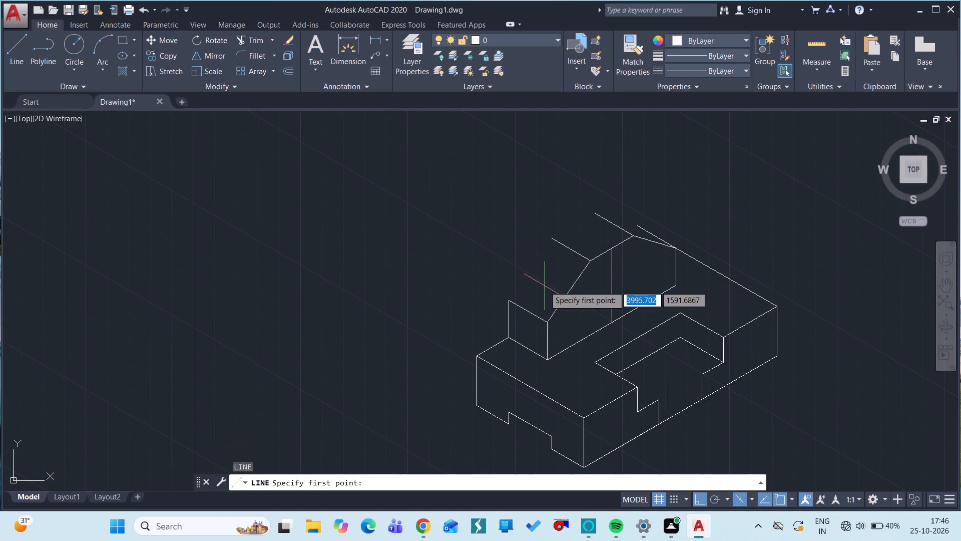
{"action": "left_click", "coordinate": [691, 497]}
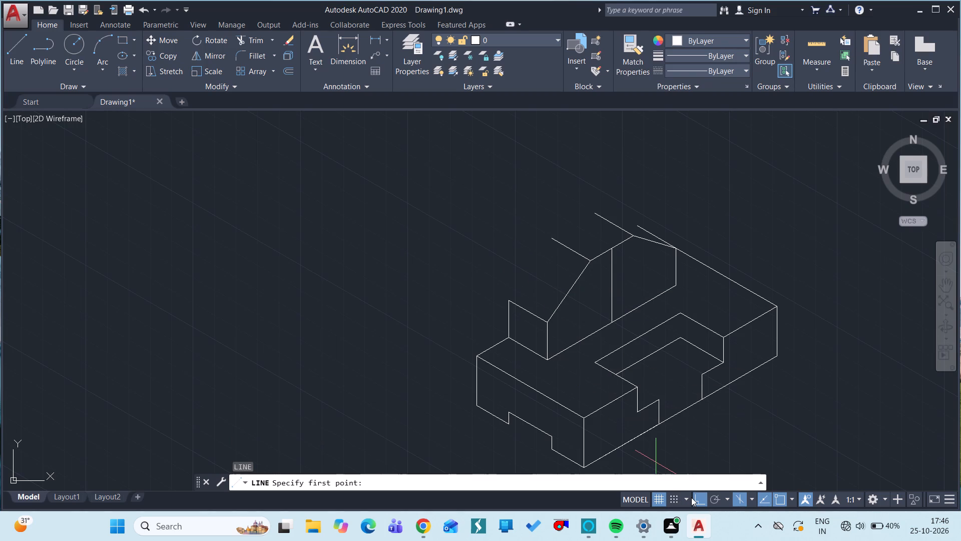
{"action": "left_click", "coordinate": [696, 497]}
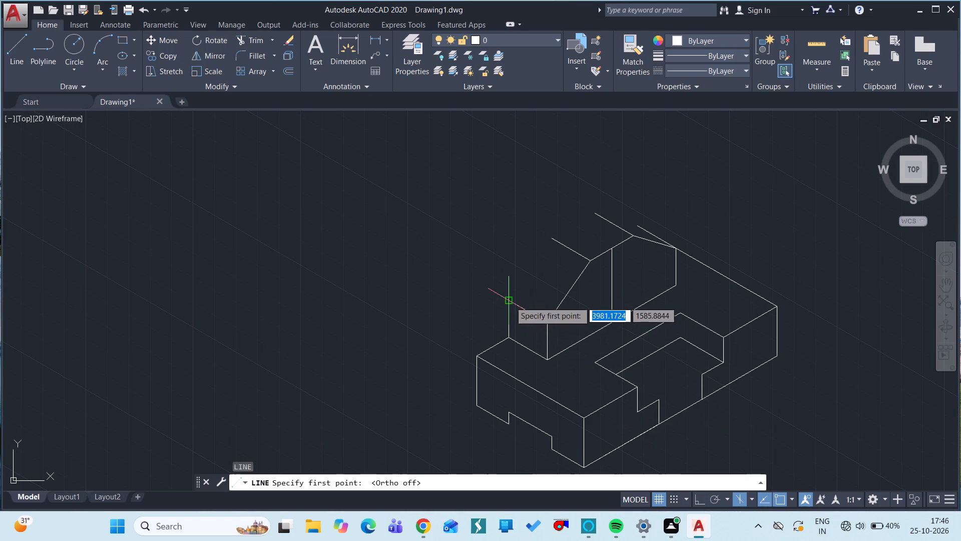
{"action": "left_click_drag", "start_coordinate": [510, 301], "coordinate": [553, 203]}
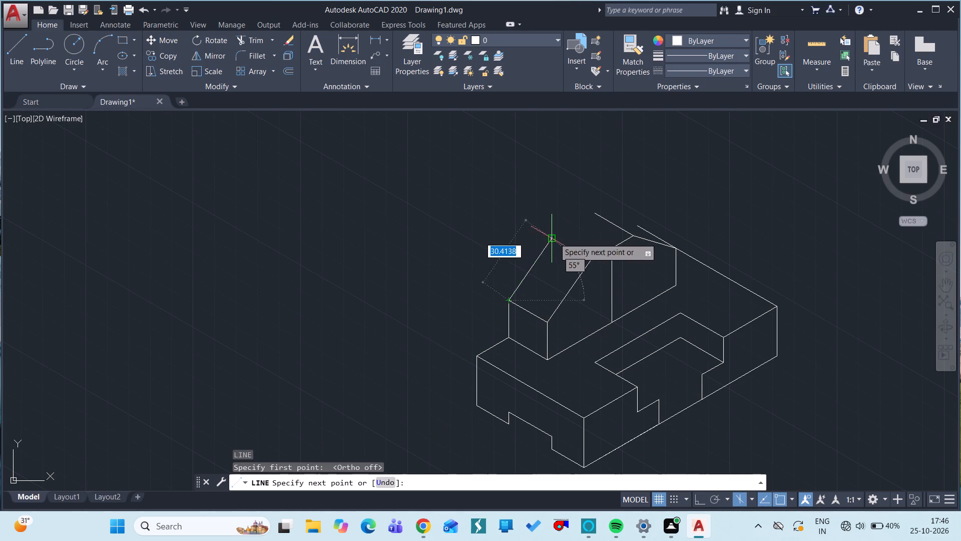
{"action": "left_click", "coordinate": [554, 238]}
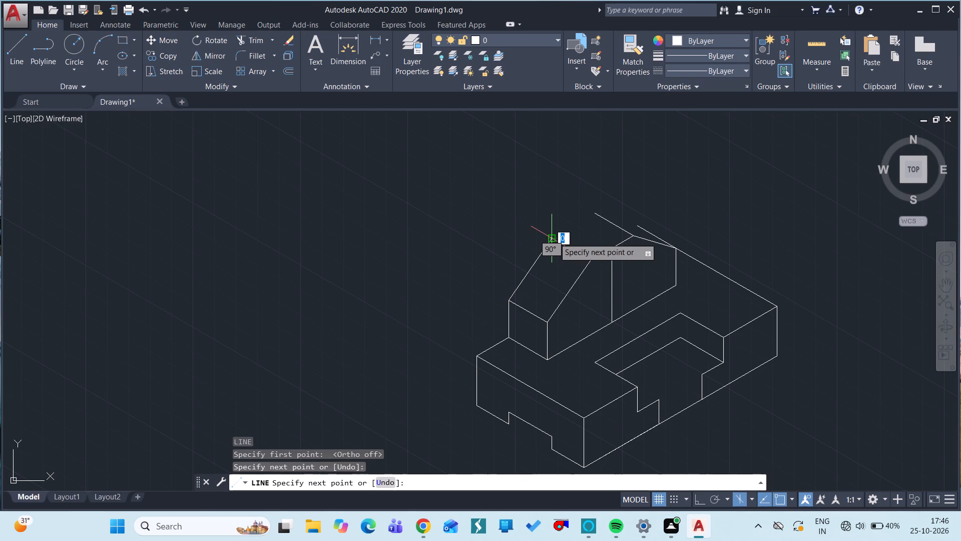
{"action": "left_click", "coordinate": [596, 216]}
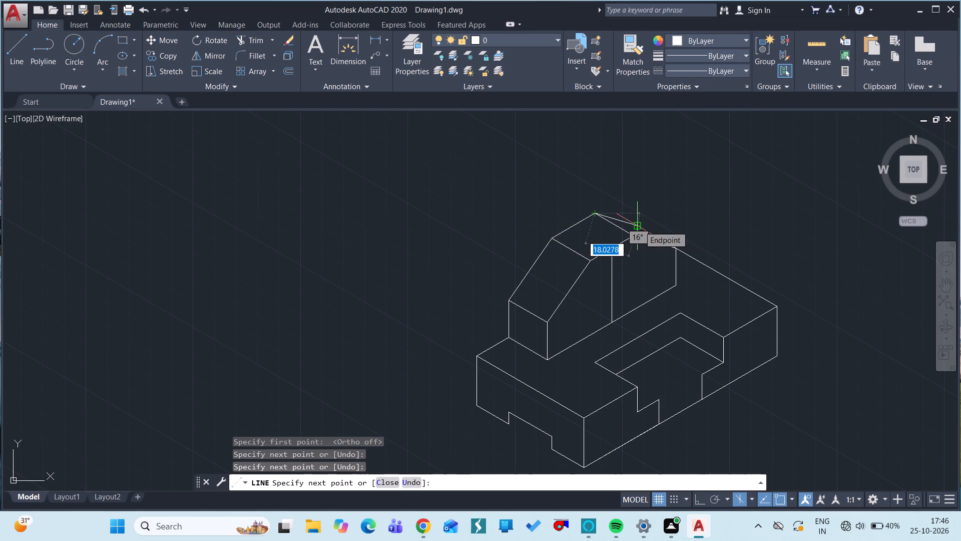
{"action": "left_click", "coordinate": [639, 226]}
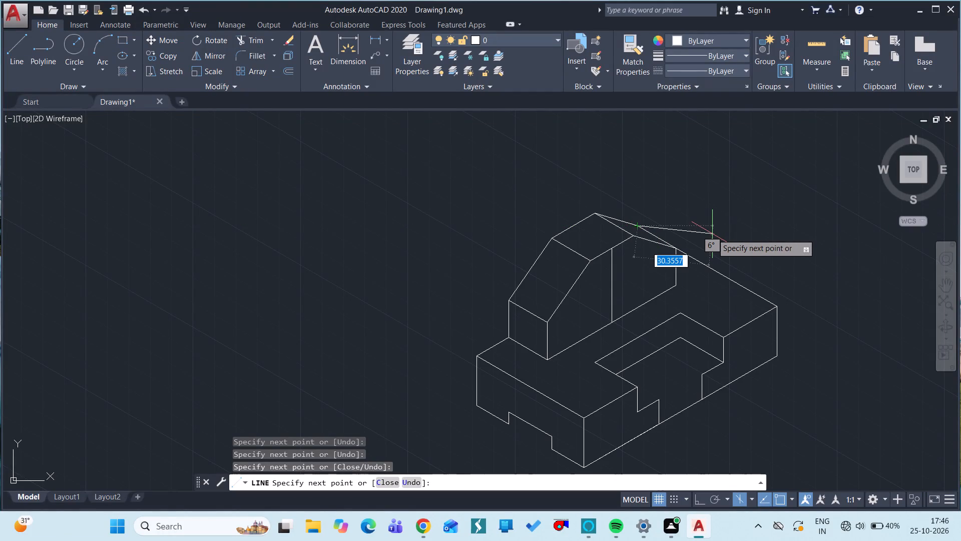
{"action": "key", "text": "Escape"}
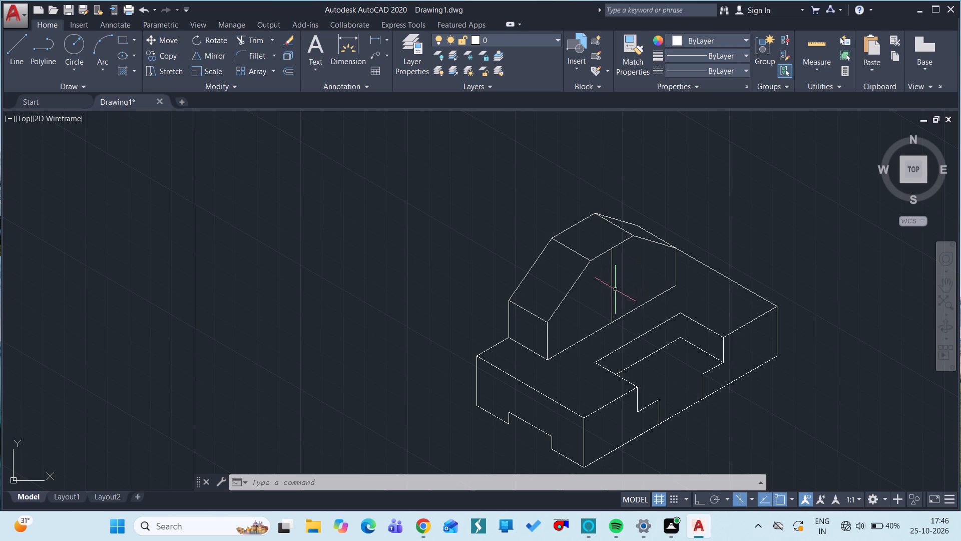
Draw a line about 12 long from the midpoint of the upright's vertical centre line, down along the front face at 30° towards the near end.
{"action": "type", "text": "L"}
{"action": "key", "text": "space"}
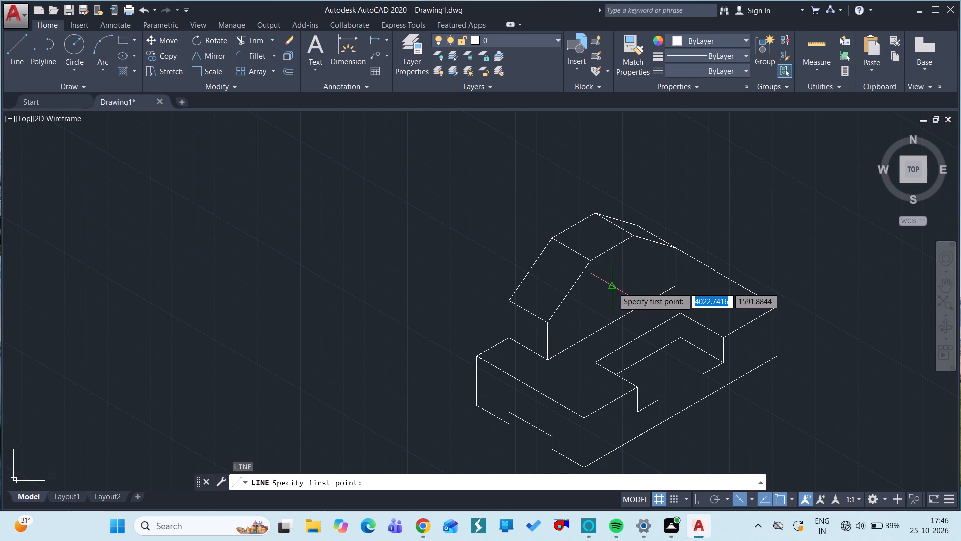
{"action": "left_click_drag", "start_coordinate": [613, 287], "coordinate": [638, 281]}
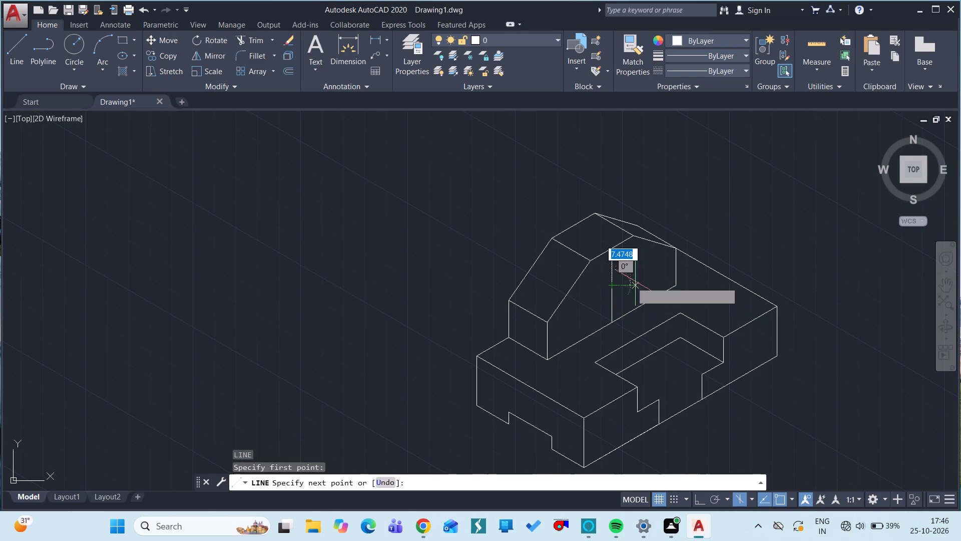
{"action": "left_click_drag", "start_coordinate": [638, 281], "coordinate": [653, 214]}
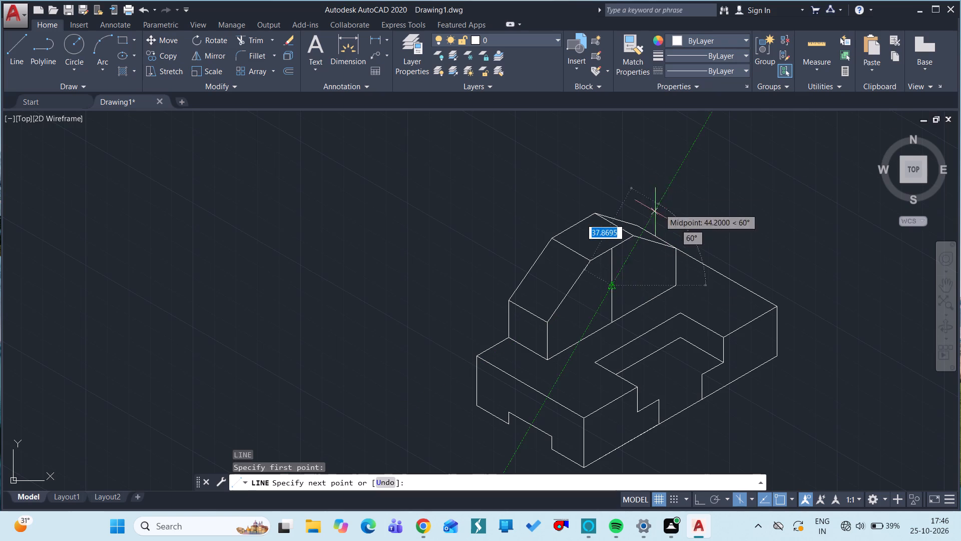
{"action": "left_click_drag", "start_coordinate": [653, 214], "coordinate": [593, 267]}
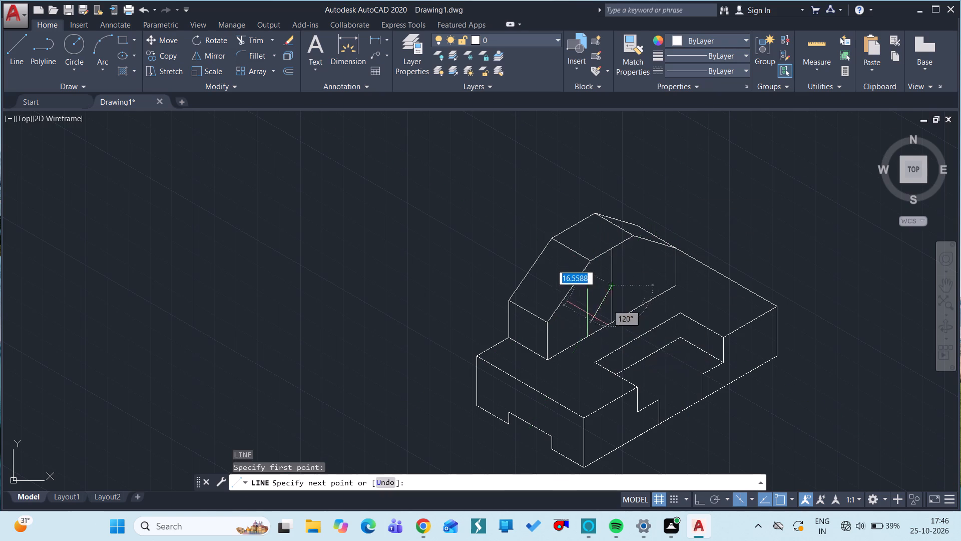
{"action": "left_click", "coordinate": [588, 304]}
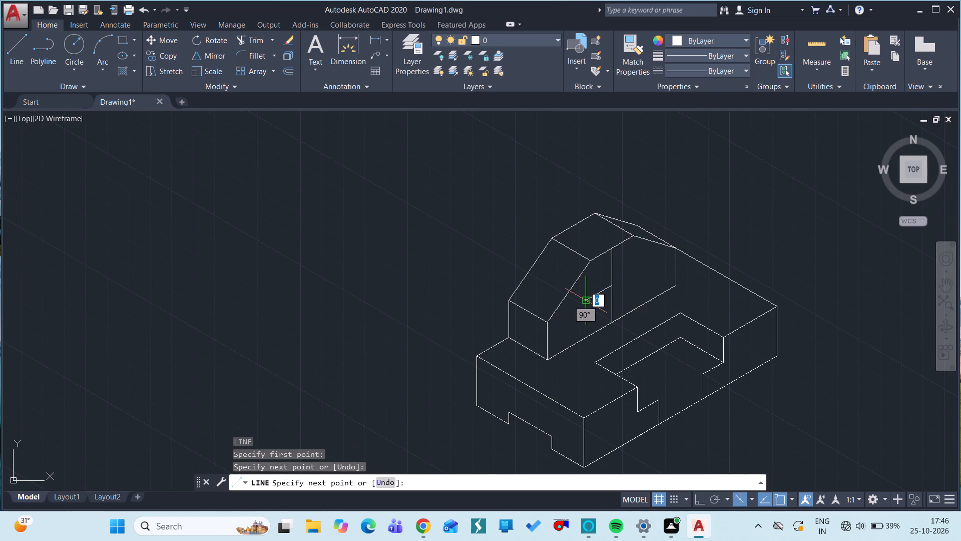
{"action": "key", "text": "Escape"}
Draw an 18-diameter isocircle in the Right isoplane, centred on the midpoint of the vertical centre line on the upright's front face.
{"action": "type", "text": "EL"}
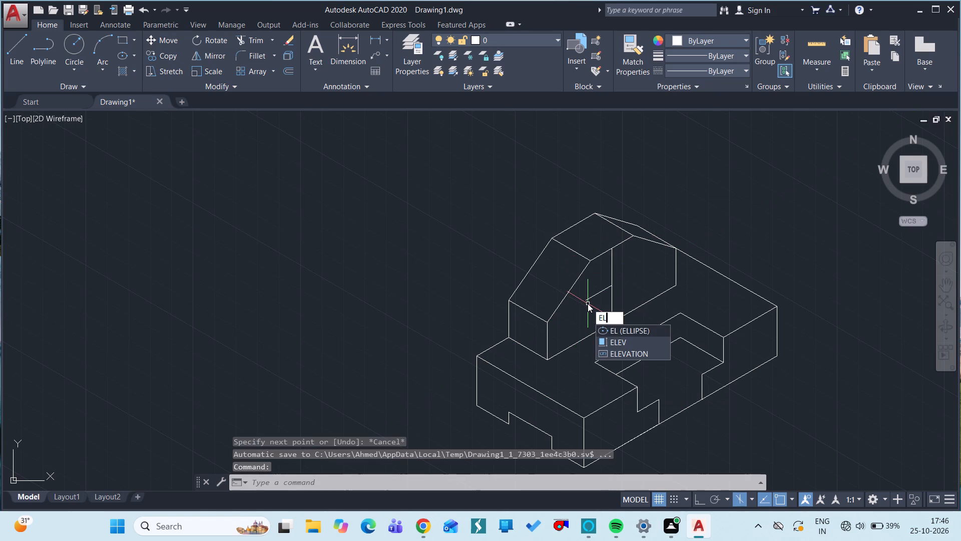
{"action": "key", "text": "space"}
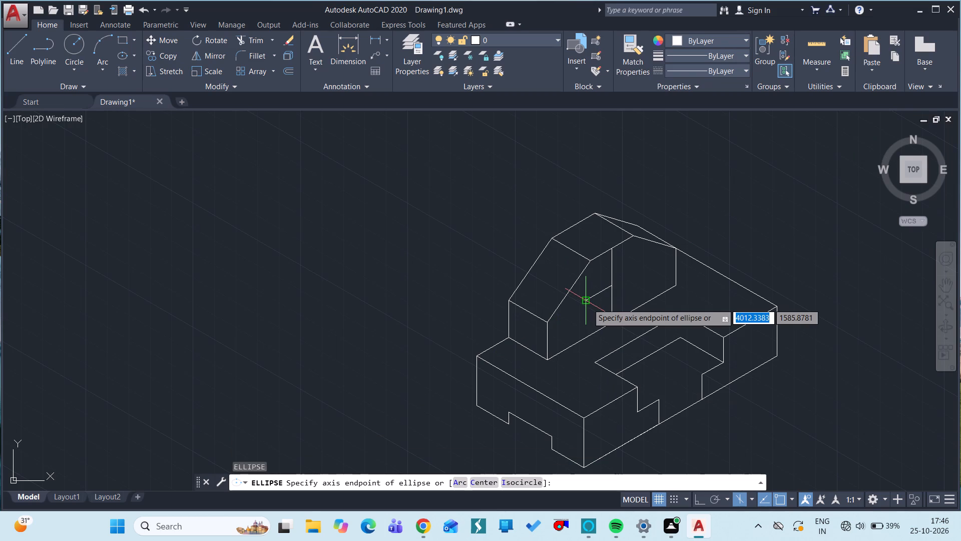
{"action": "type", "text": "I"}
{"action": "key", "text": "space"}
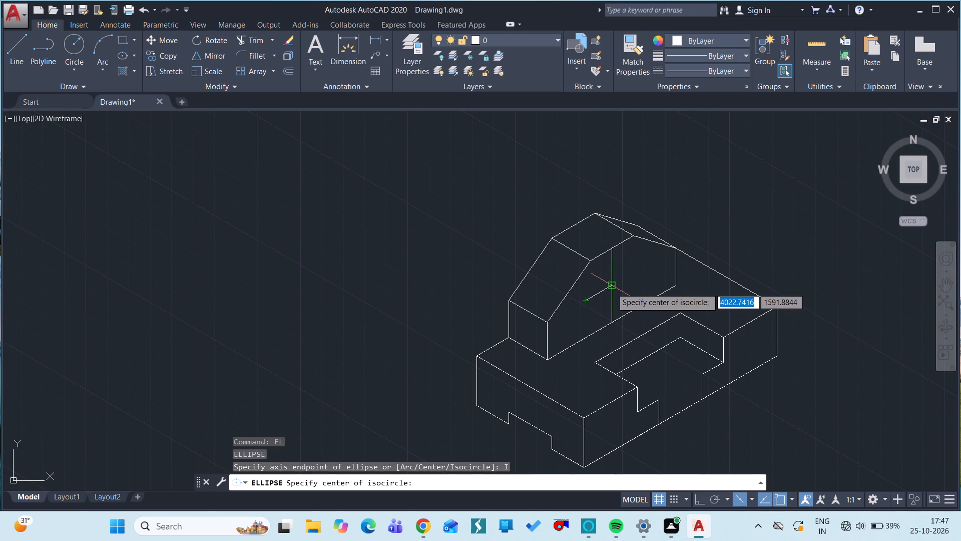
{"action": "left_click_drag", "start_coordinate": [612, 288], "coordinate": [632, 302]}
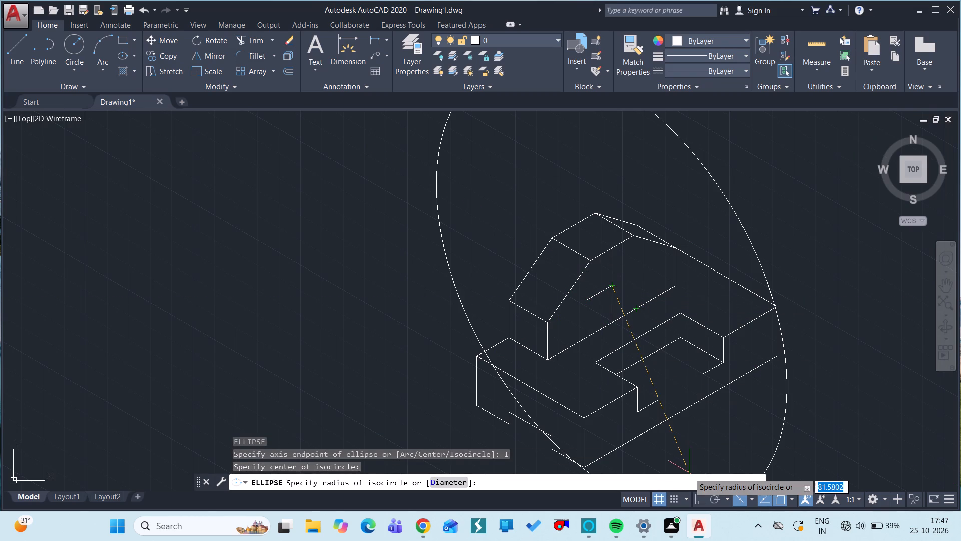
{"action": "left_click", "coordinate": [750, 500]}
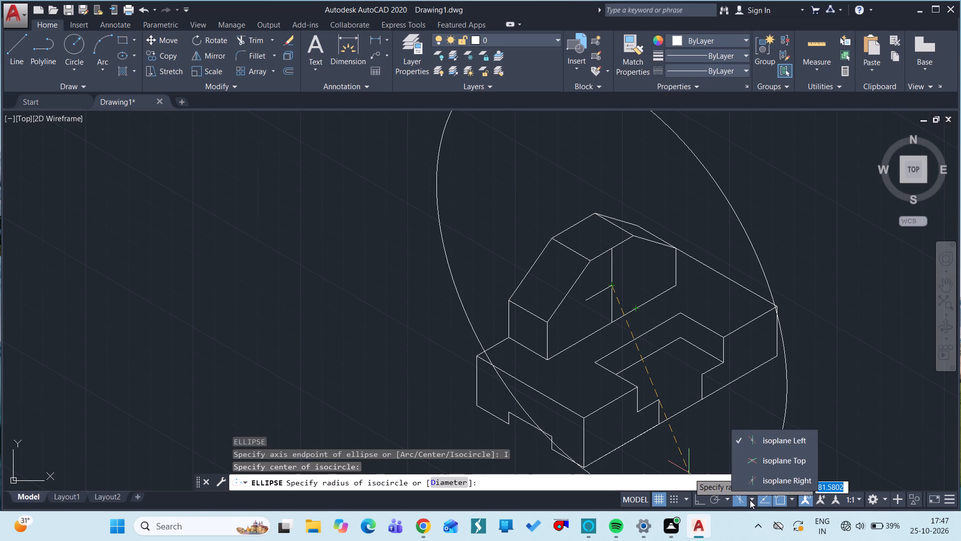
{"action": "left_click", "coordinate": [756, 484]}
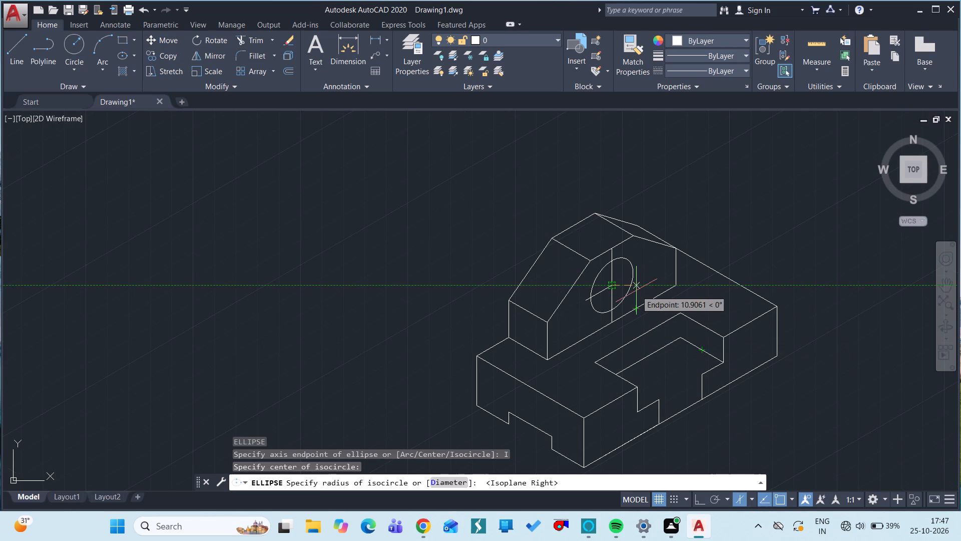
{"action": "type", "text": "D 18"}
{"action": "key", "text": "space"}
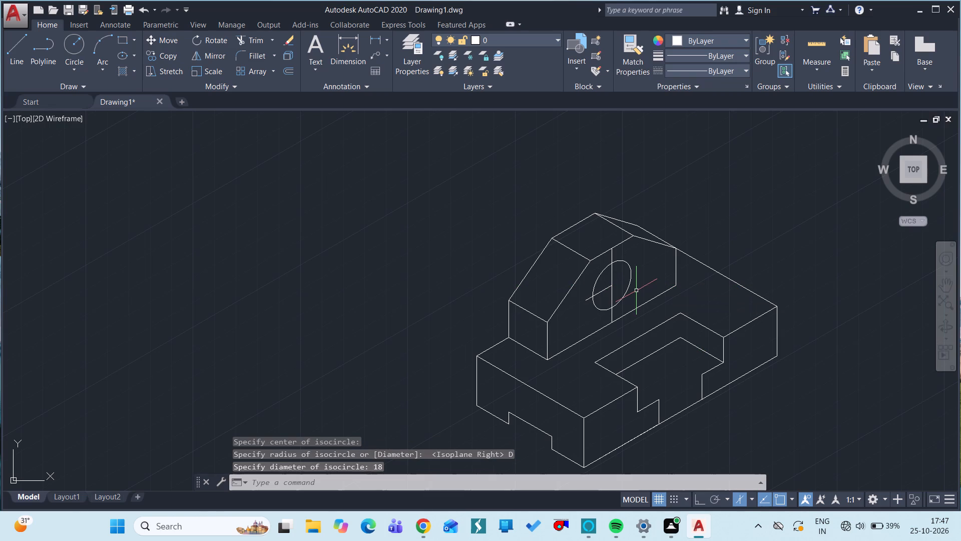
Erase the vertical centre line and the short 30° construction line inside the circular hole.
{"action": "left_click", "coordinate": [611, 280]}
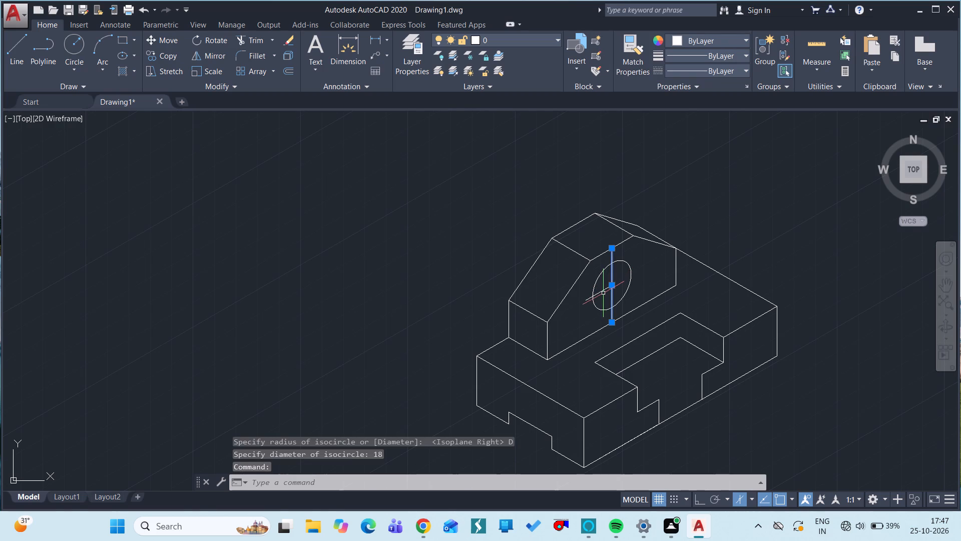
{"action": "left_click", "coordinate": [603, 293]}
{"action": "type", "text": "E"}
{"action": "key", "text": "space"}
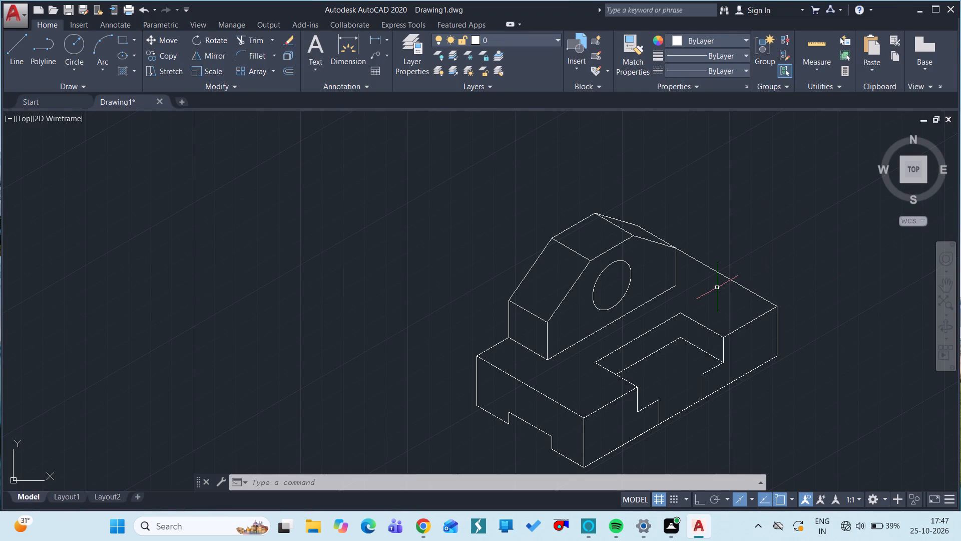
Draw the recess's vertical inner corner edge, 10 long, from the floor's rear corner up to the top face.
{"action": "type", "text": "L"}
{"action": "key", "text": "space"}
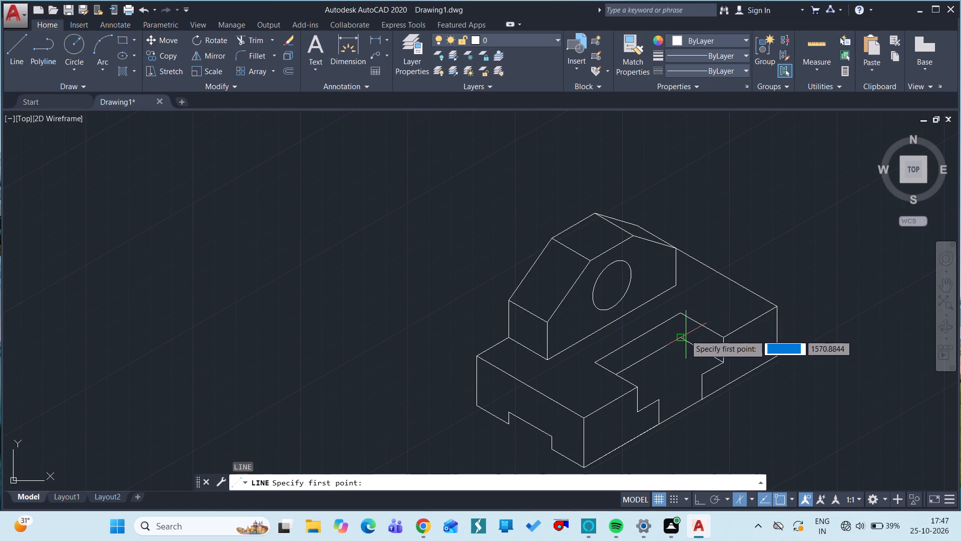
{"action": "left_click", "coordinate": [681, 336]}
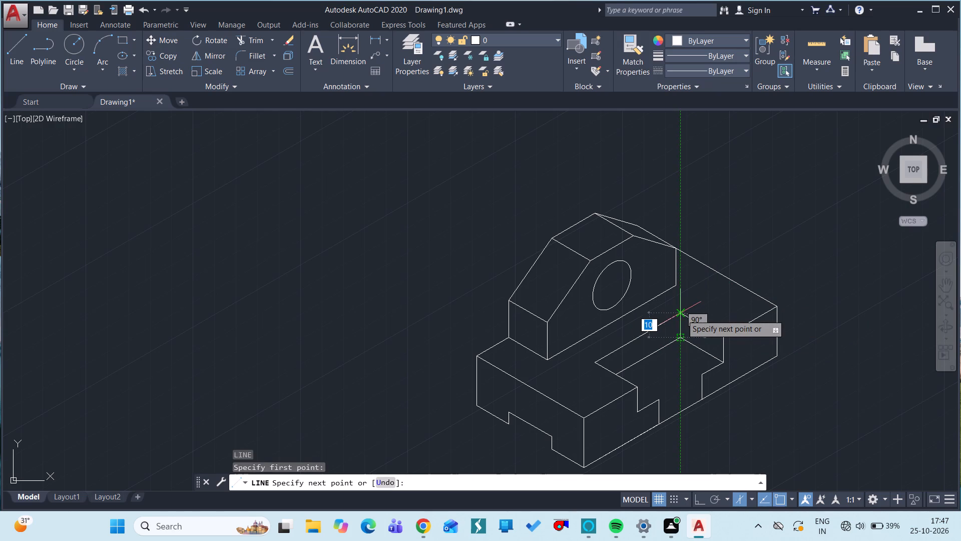
{"action": "left_click", "coordinate": [682, 315]}
{"action": "key", "text": "Escape"}
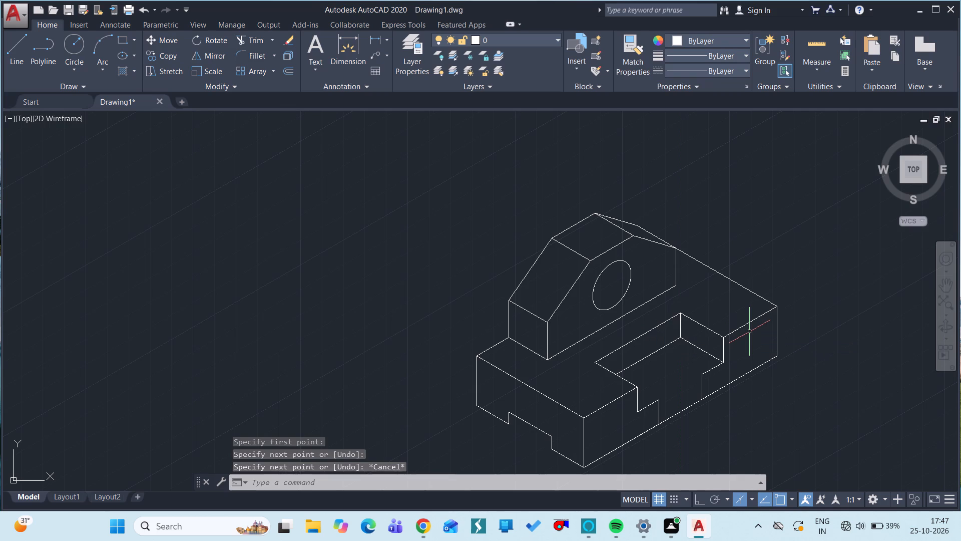
Draw a radius 10 isocircle in the Top isoplane, centred on the midpoint of the base's bottom edge below the recess opening.
{"action": "key", "text": "e"}
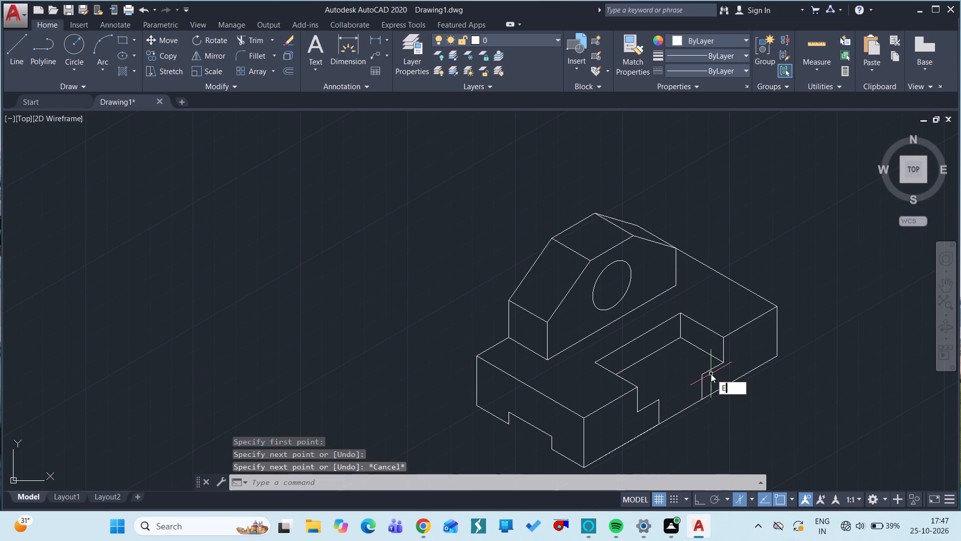
{"action": "key", "text": "l"}
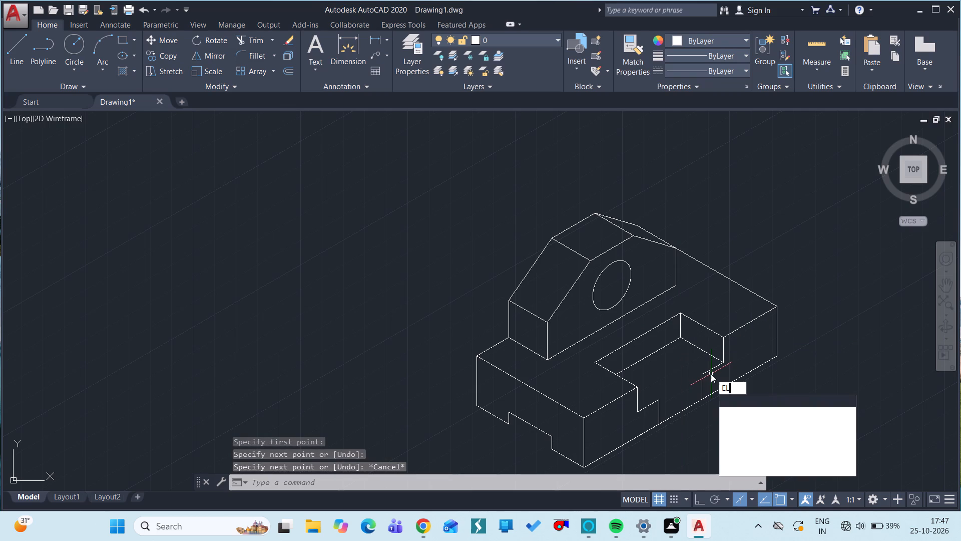
{"action": "key", "text": "space"}
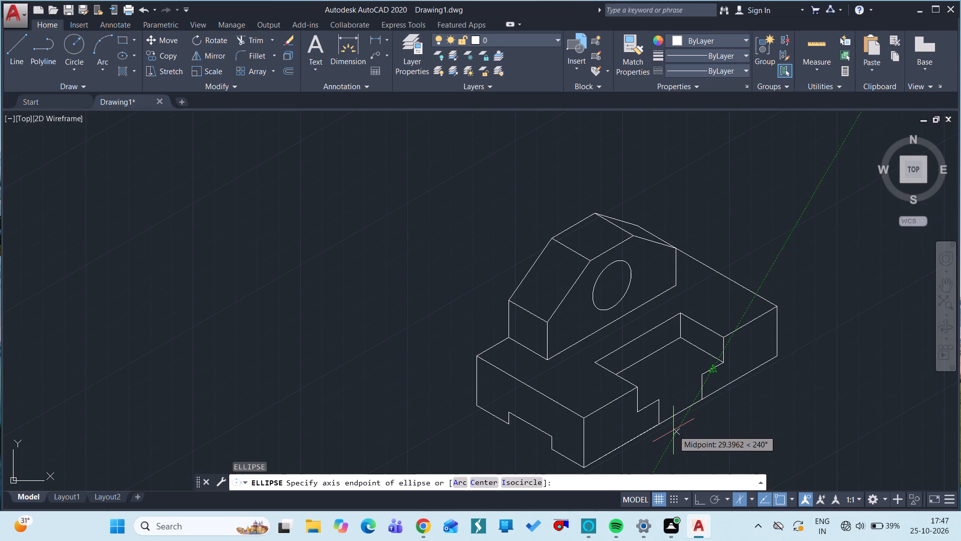
{"action": "type", "text": "I"}
{"action": "key", "text": "space"}
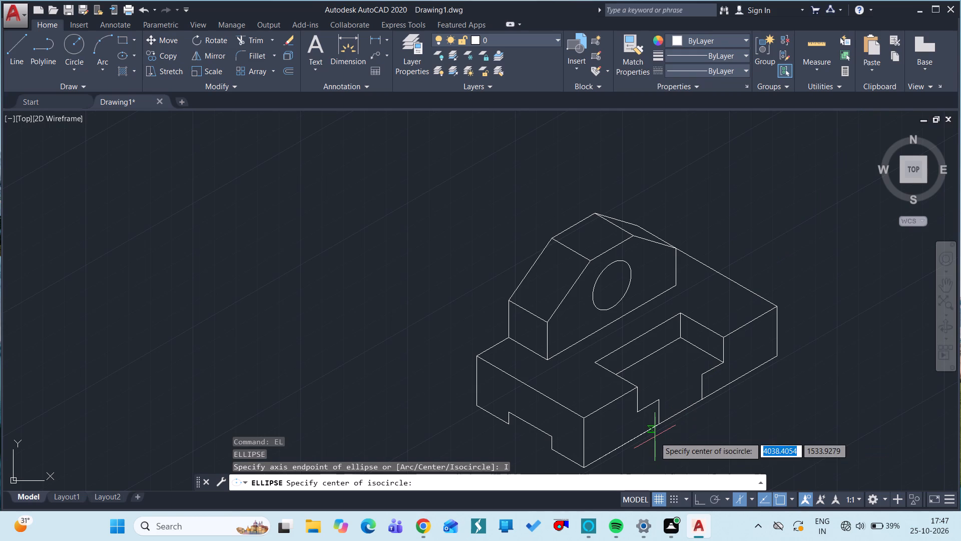
{"action": "left_click", "coordinate": [752, 501]}
{"action": "left_click", "coordinate": [776, 454]}
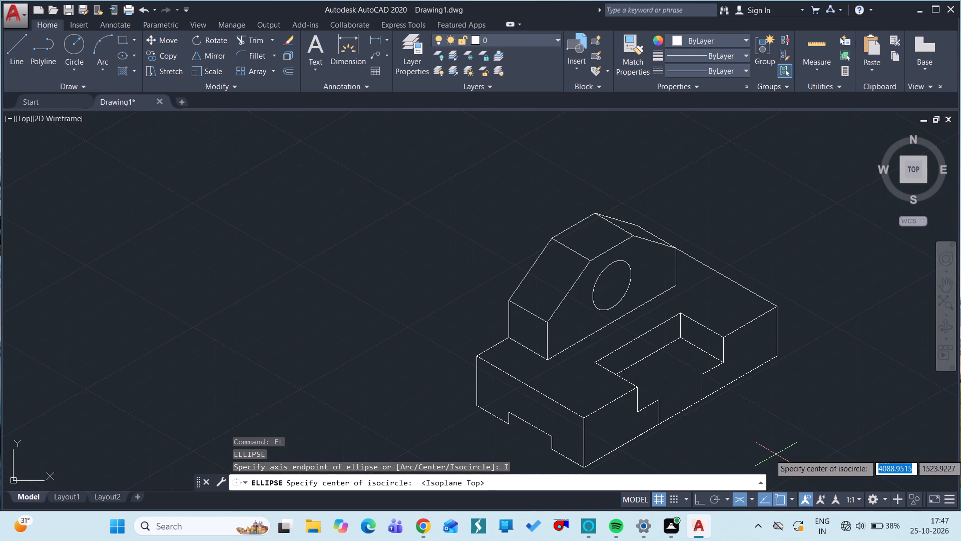
{"action": "left_click", "coordinate": [682, 409]}
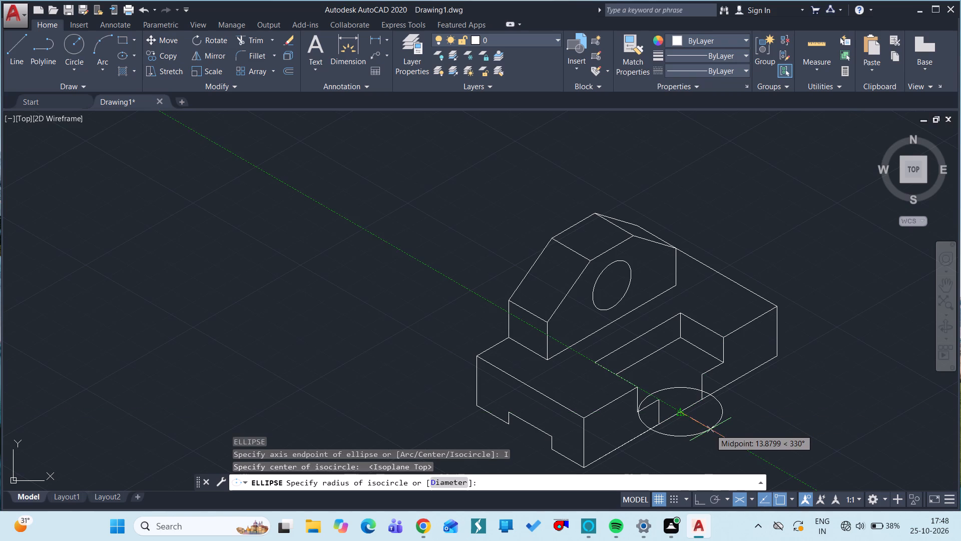
{"action": "type", "text": "10"}
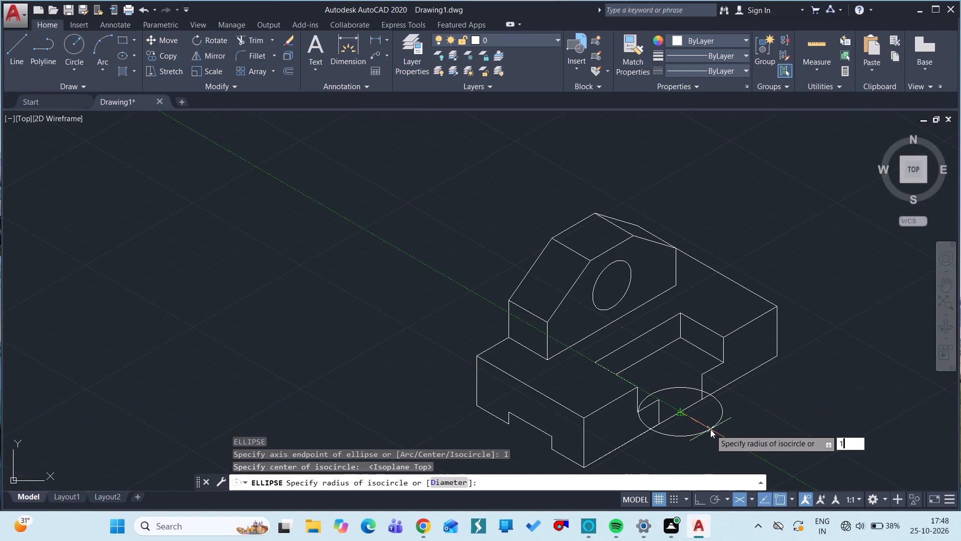
{"action": "key", "text": "space"}
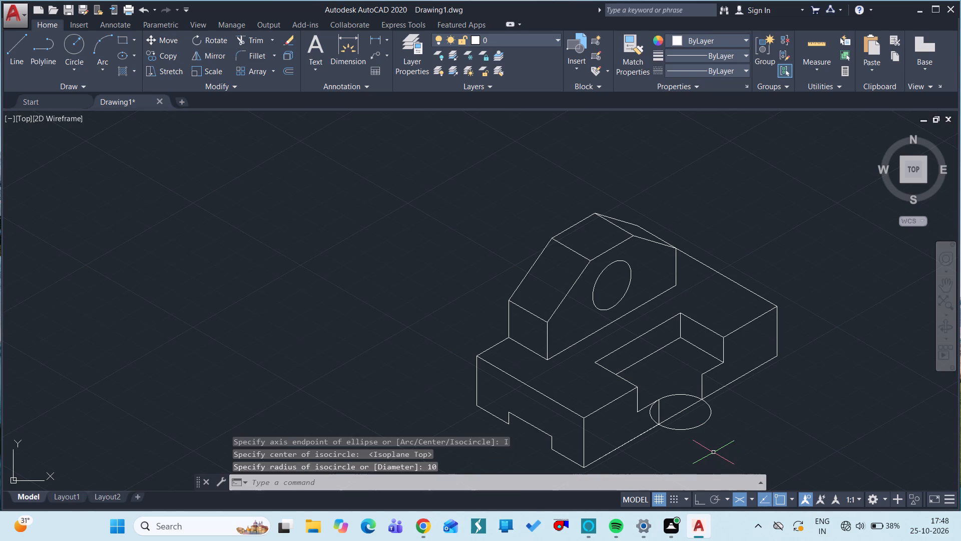
With the isoplane set to Right, copy the radius 10 isocircle 10 units straight up from its centre.
{"action": "type", "text": "CO"}
{"action": "key", "text": "space"}
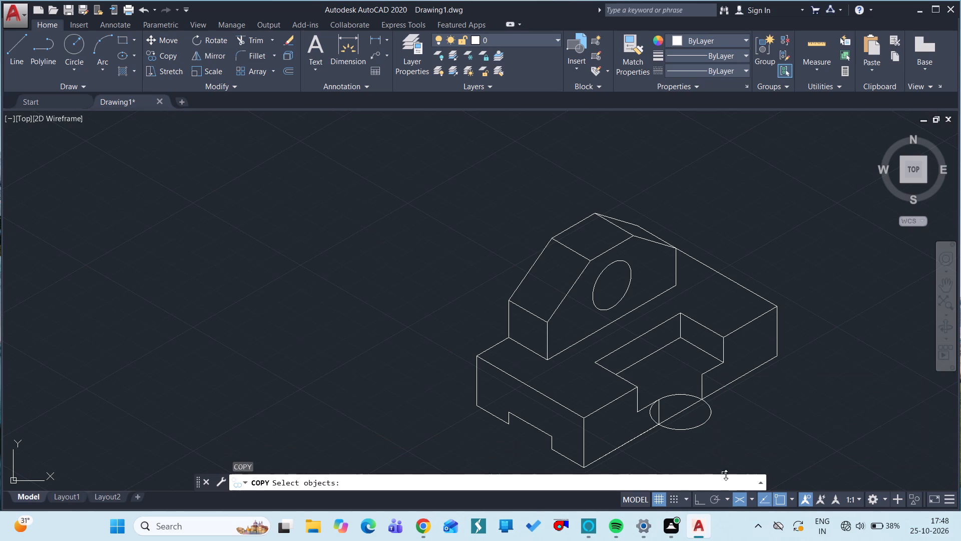
{"action": "left_click_drag", "start_coordinate": [752, 502], "coordinate": [751, 495]}
{"action": "left_click", "coordinate": [751, 495]}
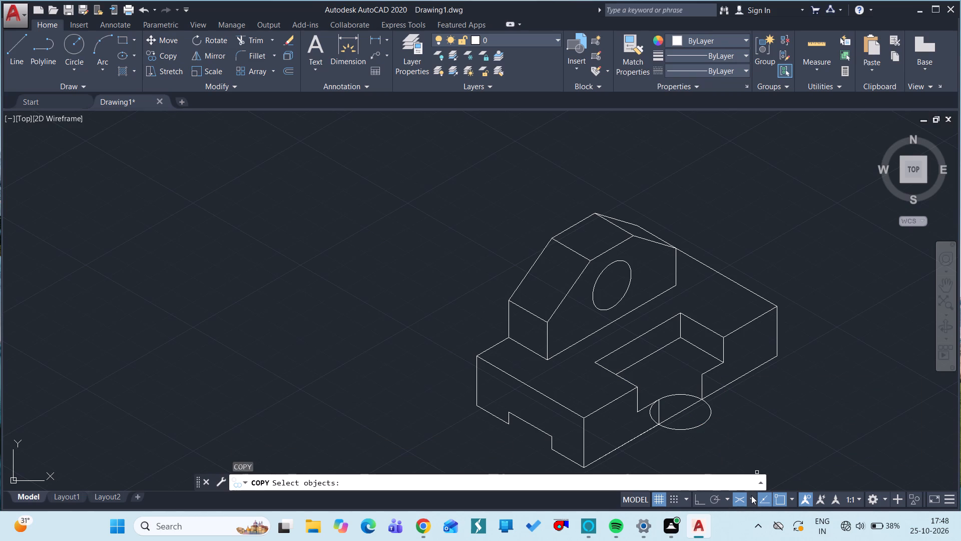
{"action": "left_click", "coordinate": [751, 495]}
{"action": "left_click", "coordinate": [765, 479]}
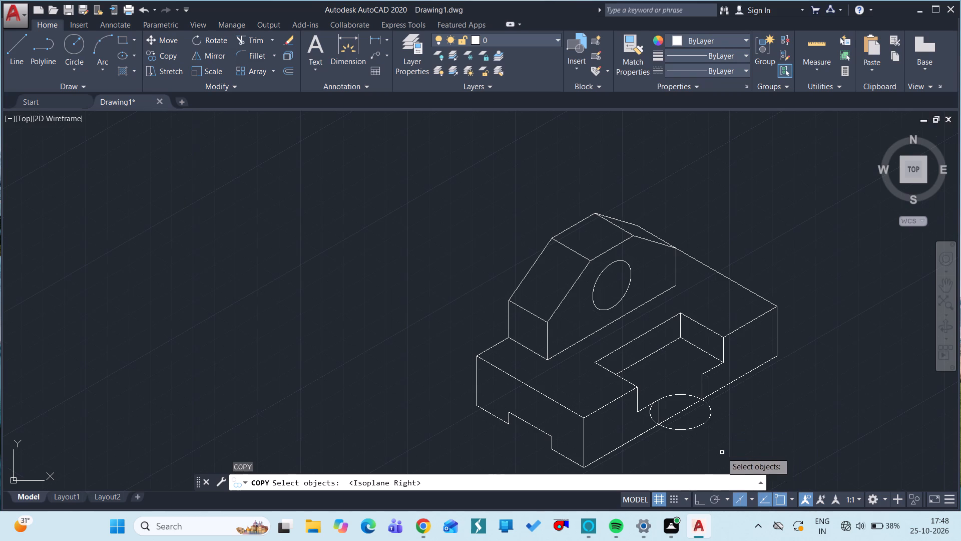
{"action": "left_click", "coordinate": [707, 423]}
{"action": "key", "text": "space"}
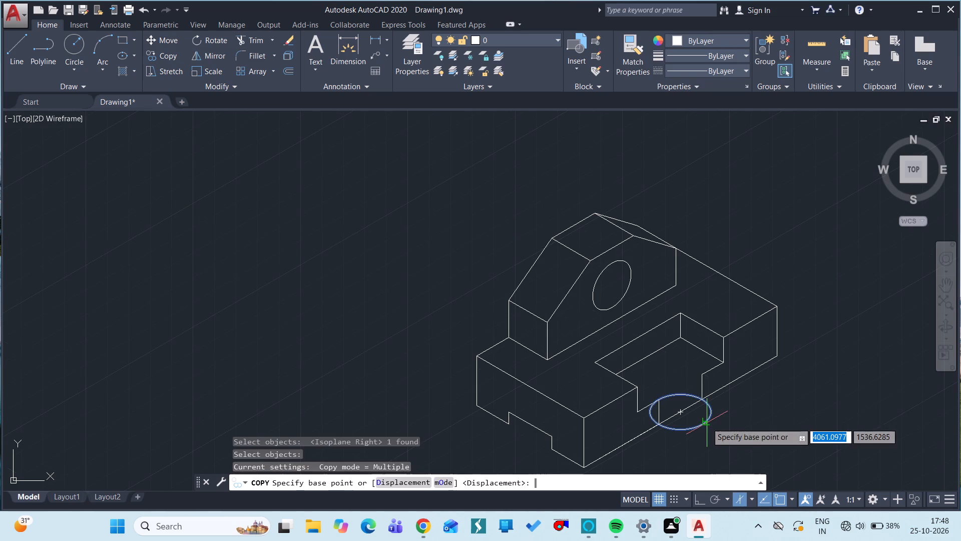
{"action": "left_click", "coordinate": [680, 410]}
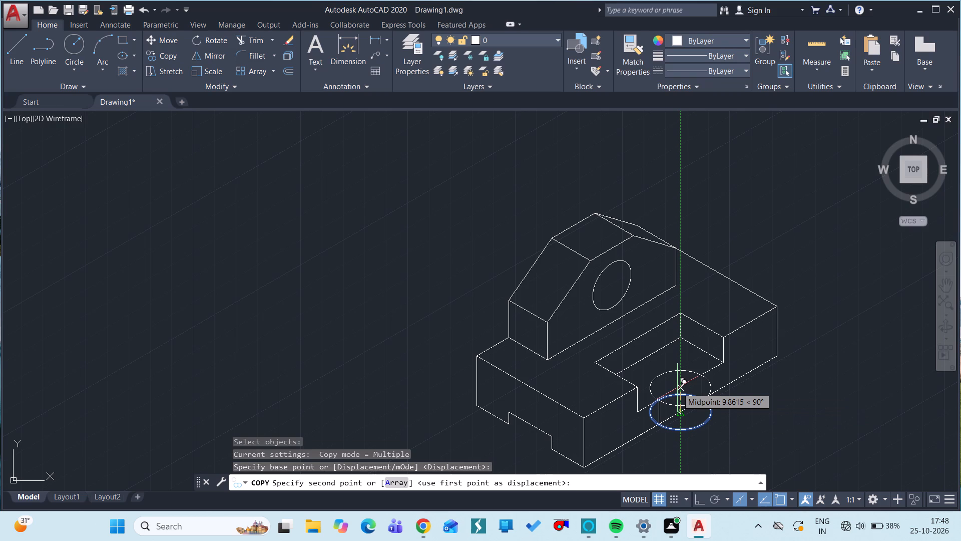
{"action": "type", "text": "10"}
{"action": "key", "text": "space"}
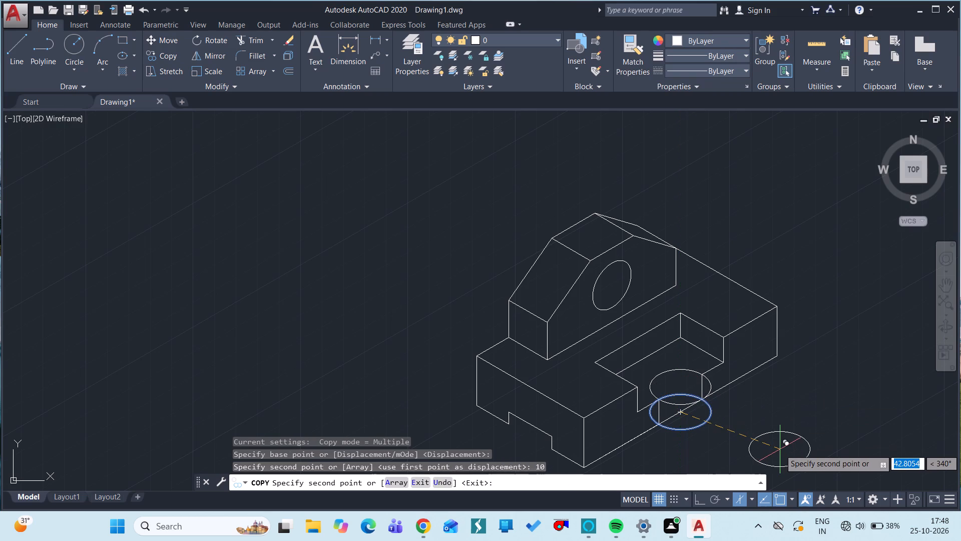
{"action": "key", "text": "Escape"}
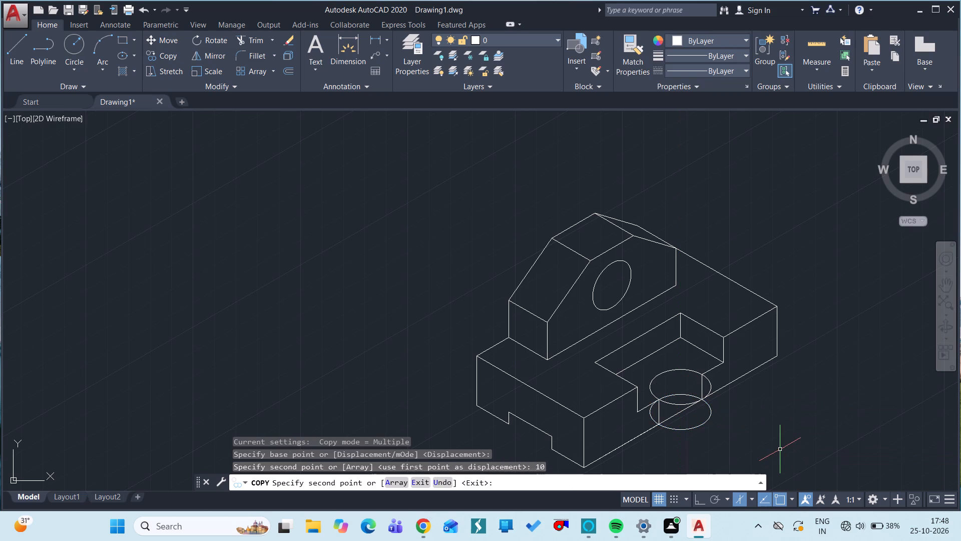
Trim both radius 10 isocircles and the bottom edge between the slot walls, leaving the curved outline of the U-shaped slot.
{"action": "key", "text": "t"}
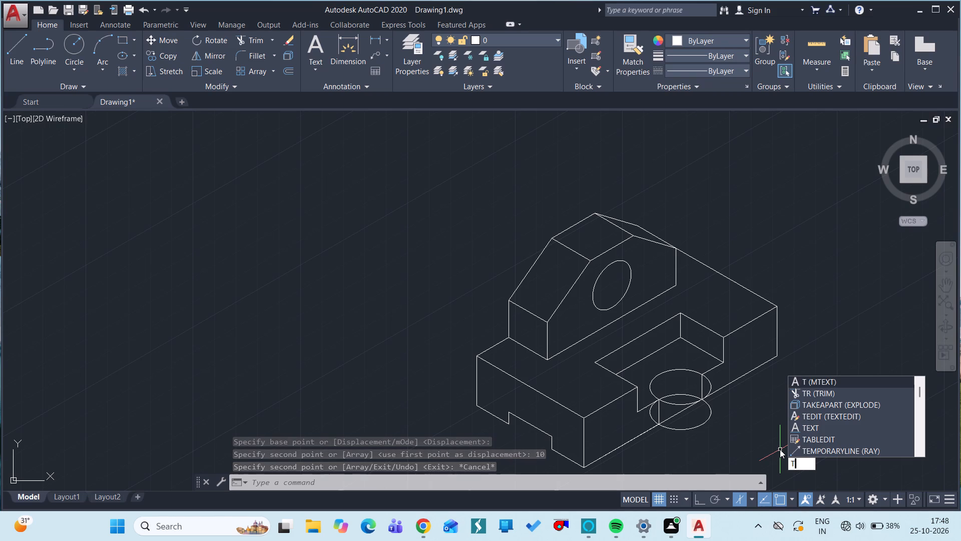
{"action": "type", "text": "R"}
{"action": "key", "text": "space"}
{"action": "key", "text": "space"}
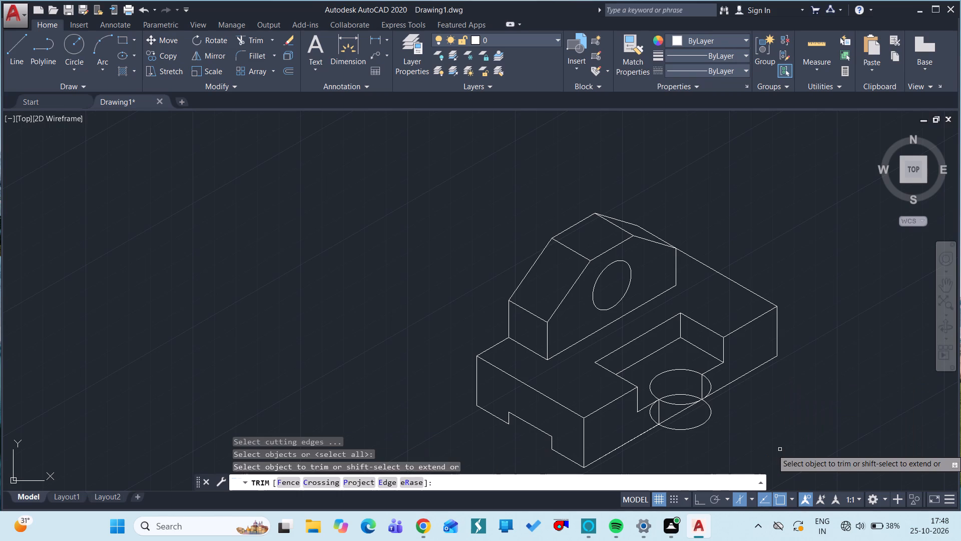
{"action": "left_click", "coordinate": [711, 386]}
{"action": "left_click", "coordinate": [682, 405]}
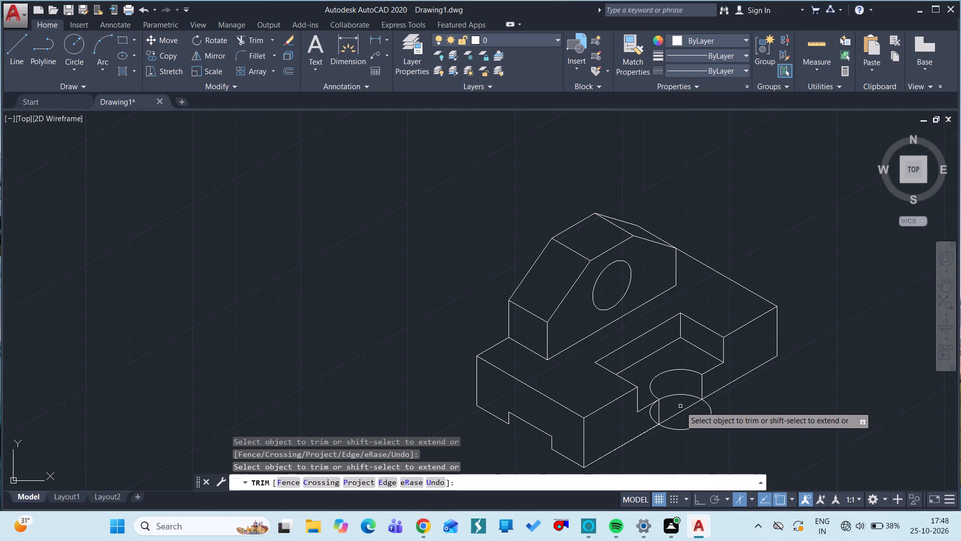
{"action": "left_click", "coordinate": [710, 417]}
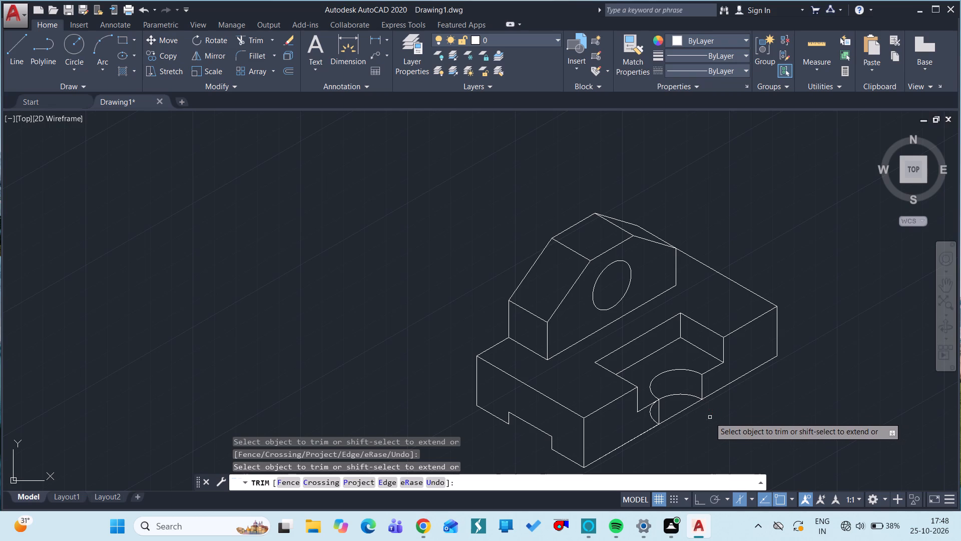
{"action": "left_click", "coordinate": [650, 416]}
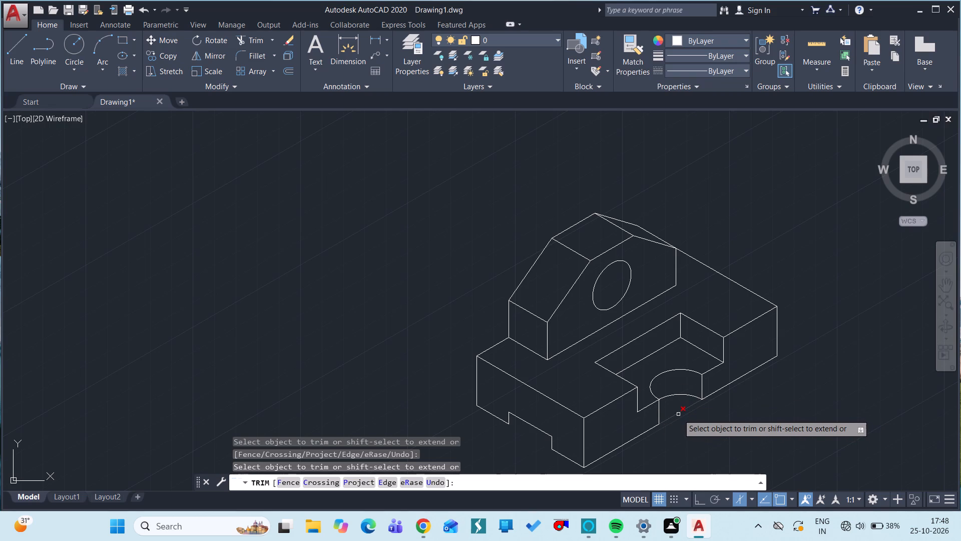
{"action": "left_click", "coordinate": [678, 414]}
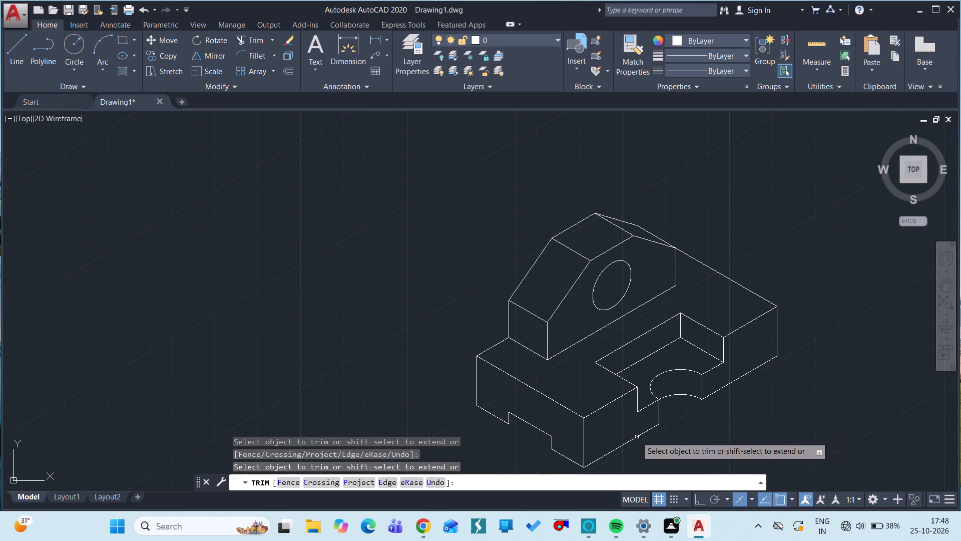
{"action": "key", "text": "Escape"}
With Ortho on, draw a line about 10 long at 30° from the bottom notch's lower outer corner into the notch.
{"action": "type", "text": "L"}
{"action": "key", "text": "space"}
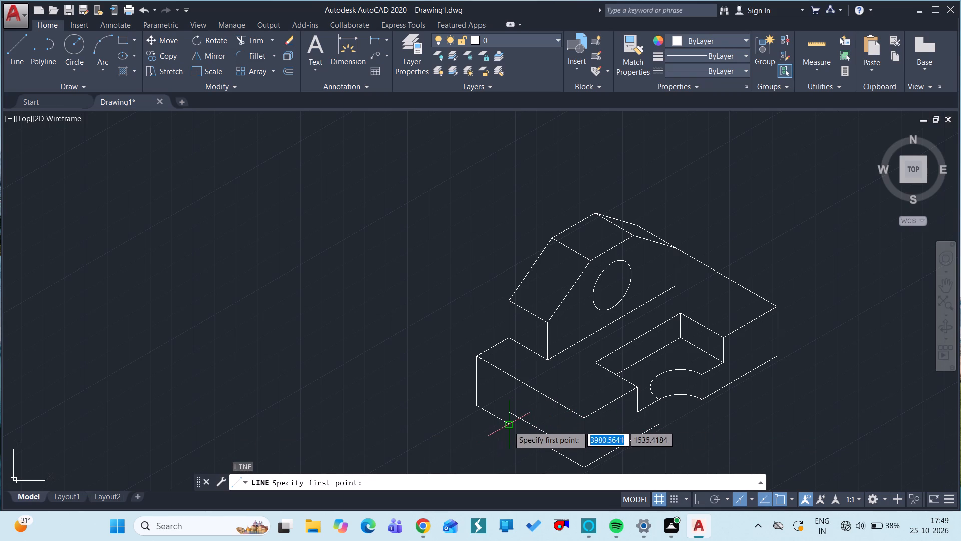
{"action": "left_click_drag", "start_coordinate": [510, 426], "coordinate": [543, 393]}
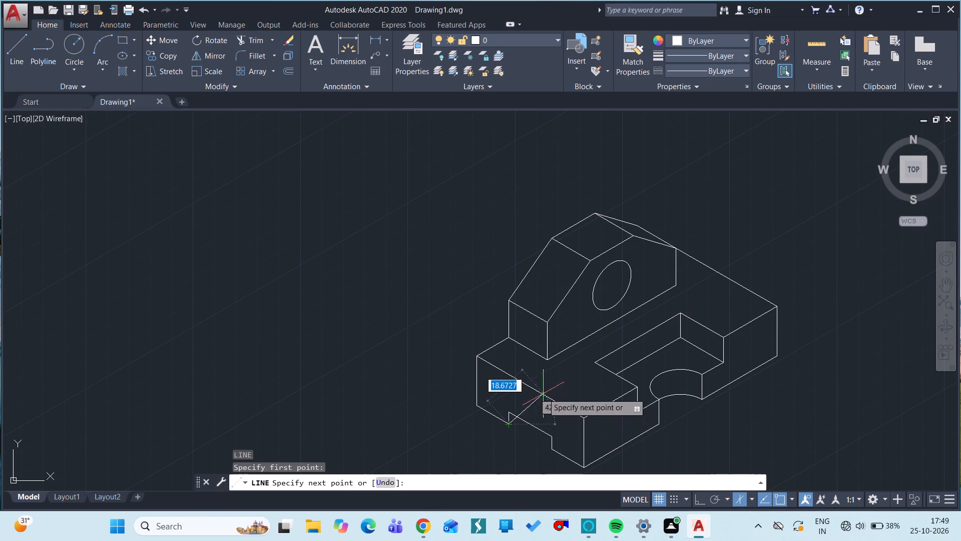
{"action": "left_click_drag", "start_coordinate": [543, 393], "coordinate": [636, 509]}
{"action": "left_click", "coordinate": [695, 496]}
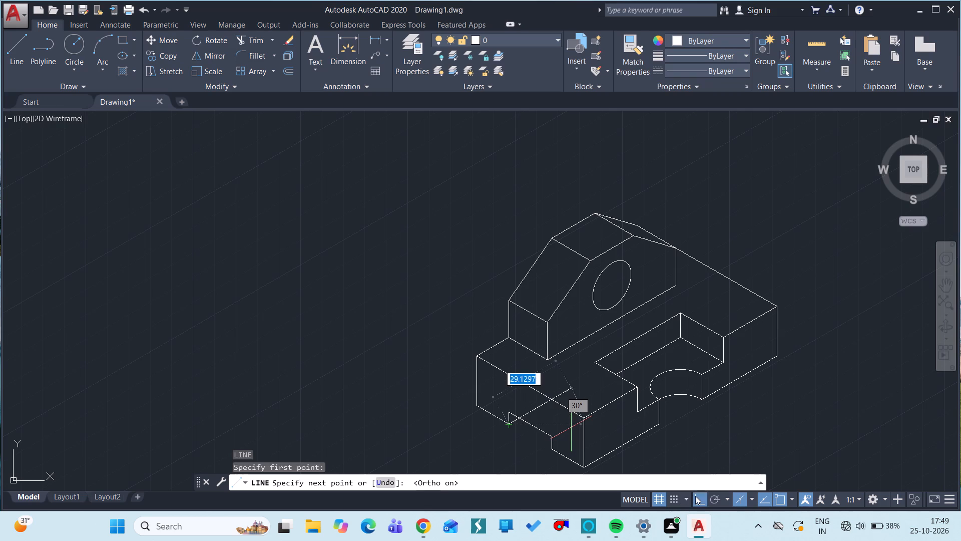
{"action": "left_click", "coordinate": [530, 402]}
{"action": "key", "text": "Escape"}
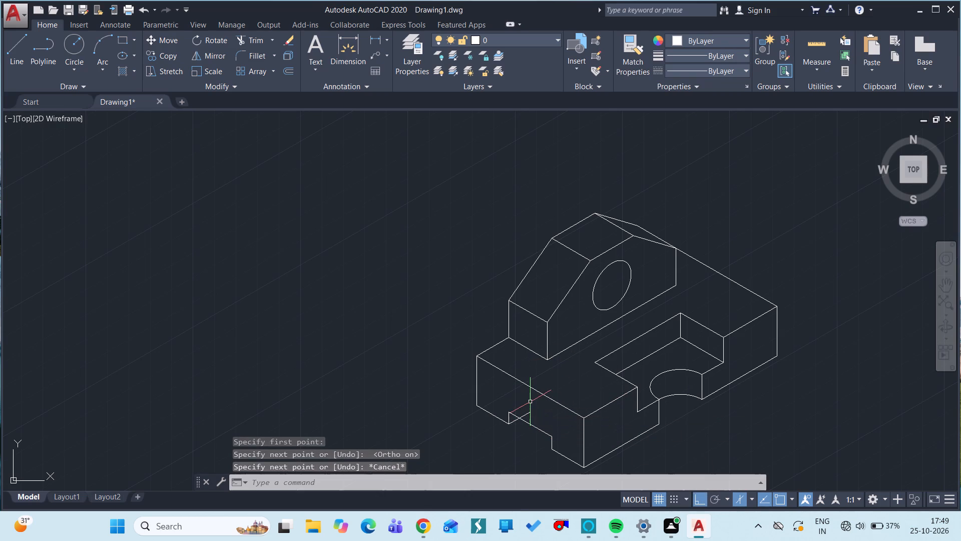
Trim the part of the new 30° line extending past the notch's top edge, leaving only the short inner depth edge.
{"action": "key", "text": "y"}
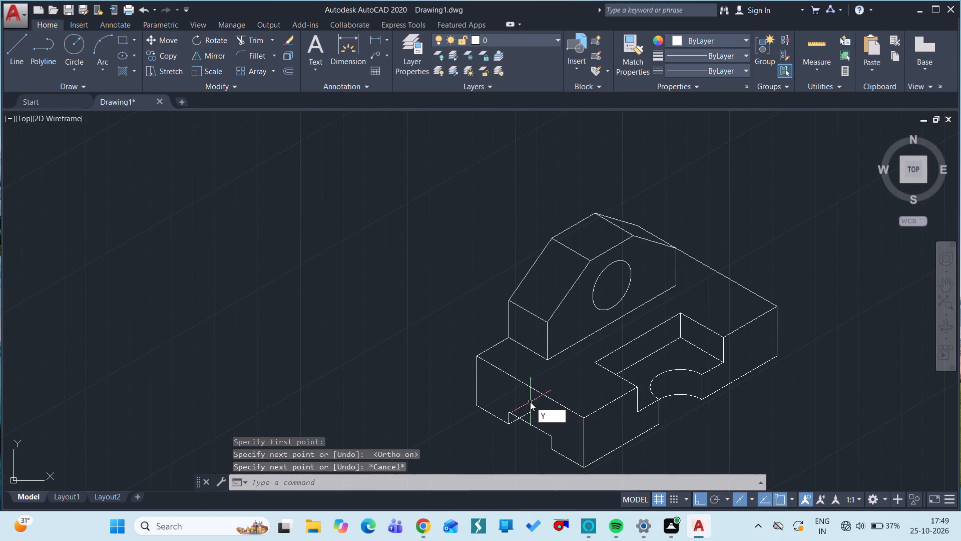
{"action": "type", "text": "TR"}
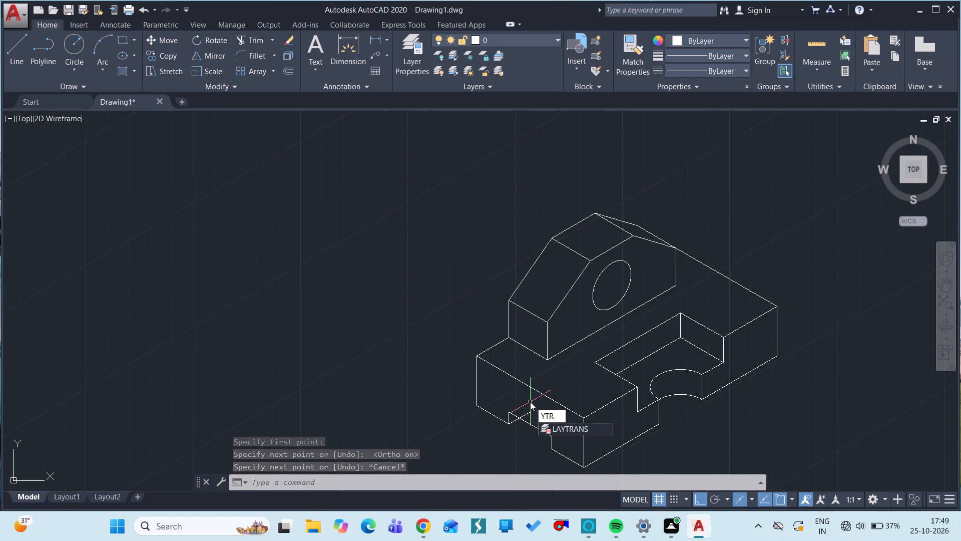
{"action": "key", "text": "BackSpace"}
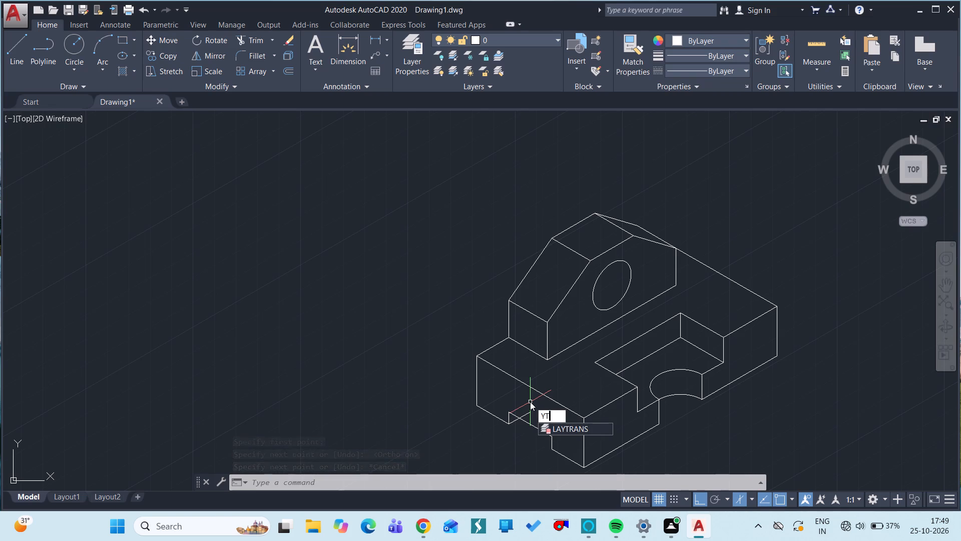
{"action": "key", "text": "BackSpace"}
{"action": "key", "text": "BackSpace"}
{"action": "type", "text": "TR"}
{"action": "key", "text": "space"}
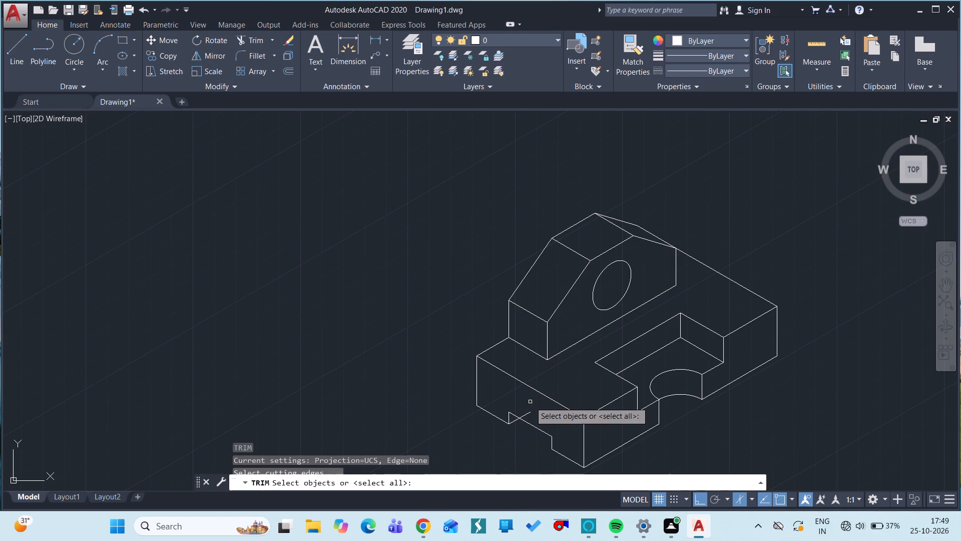
{"action": "key", "text": "space"}
{"action": "left_click", "coordinate": [525, 414]}
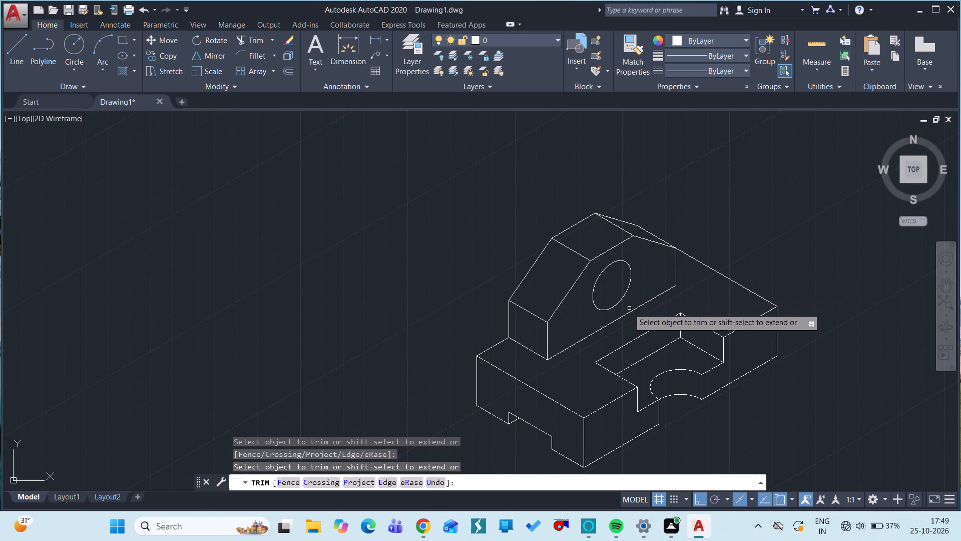
{"action": "key", "text": "Escape"}
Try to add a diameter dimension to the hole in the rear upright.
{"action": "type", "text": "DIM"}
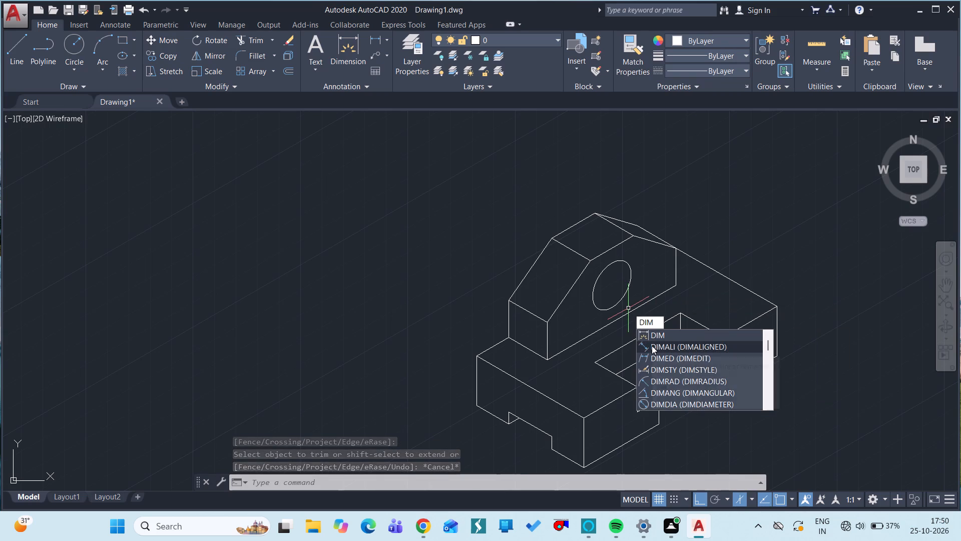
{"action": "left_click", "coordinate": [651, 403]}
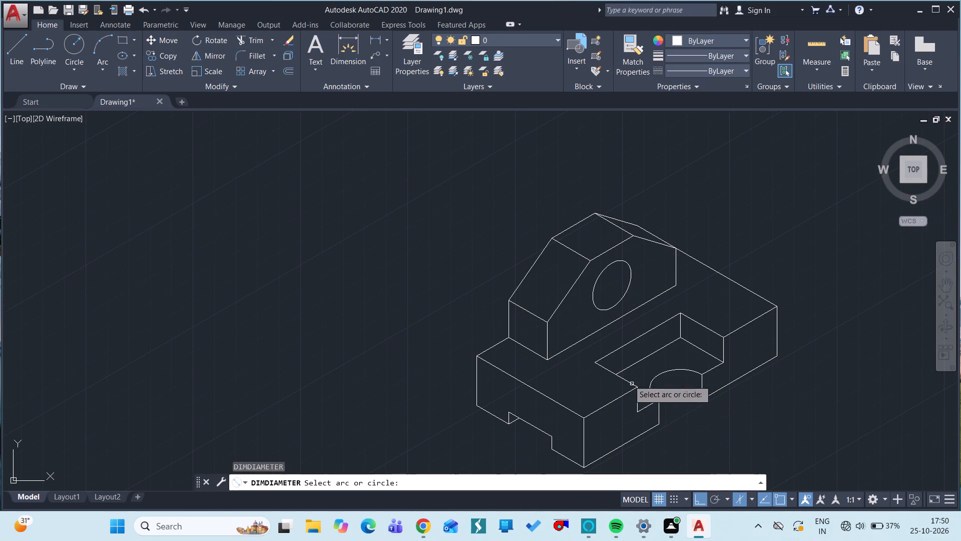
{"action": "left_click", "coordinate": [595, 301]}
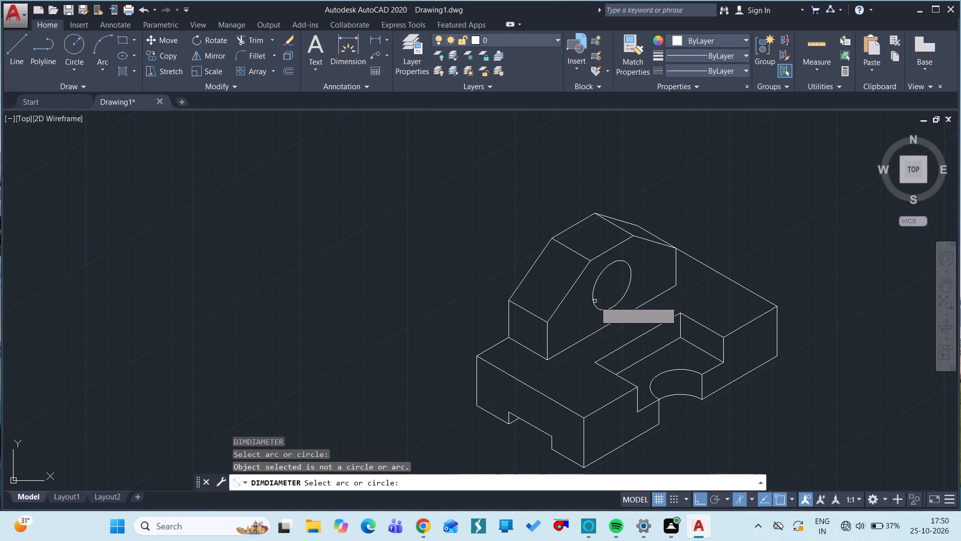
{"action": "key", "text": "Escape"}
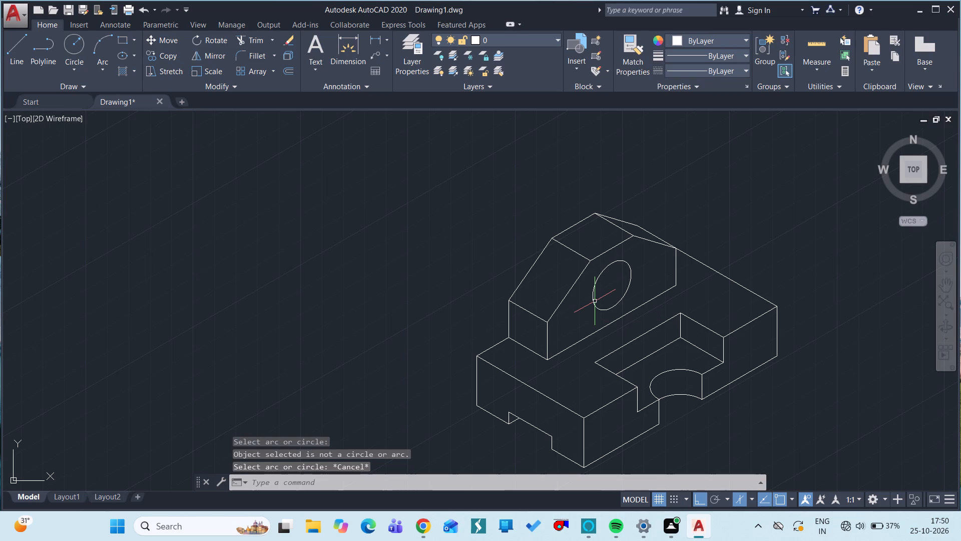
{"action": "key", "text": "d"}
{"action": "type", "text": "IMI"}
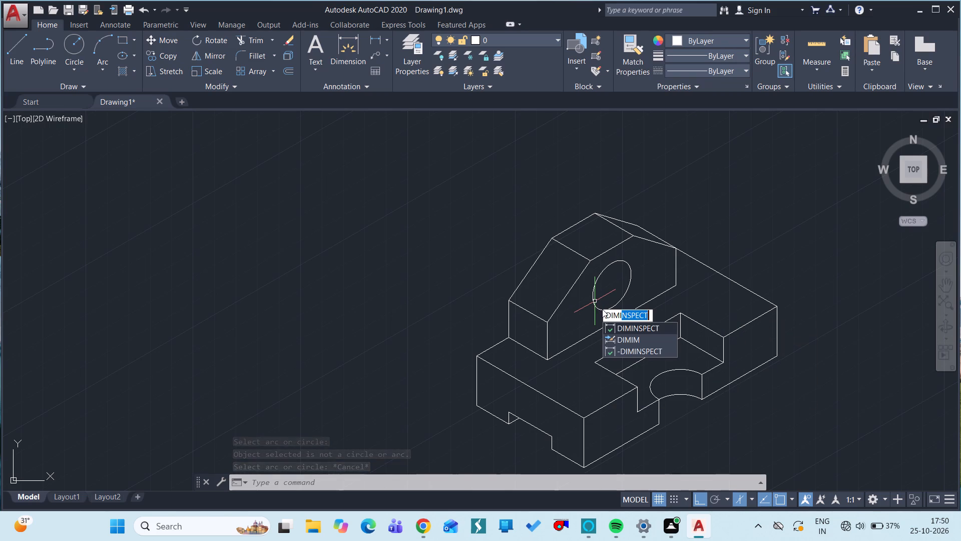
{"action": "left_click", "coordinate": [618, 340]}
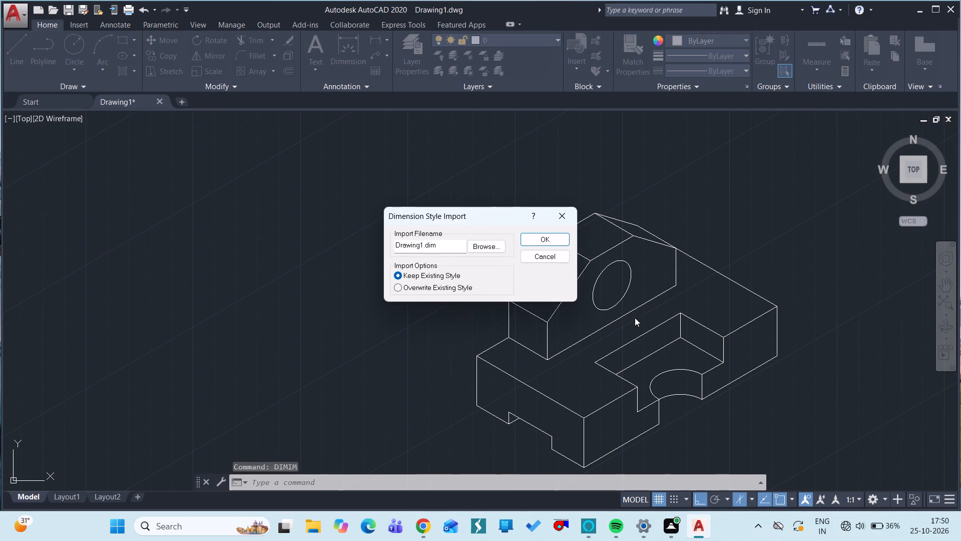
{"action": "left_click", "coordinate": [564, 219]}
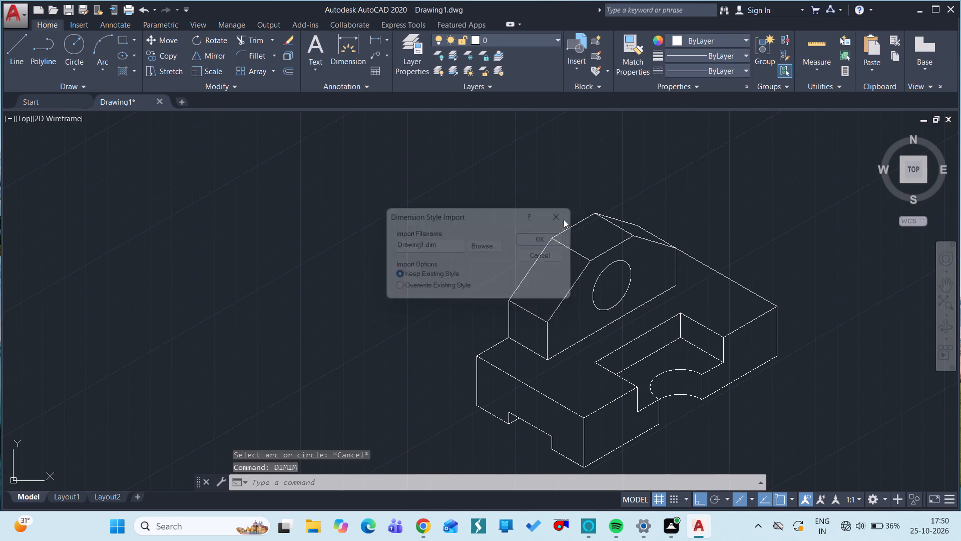
Add an aligned dimension across the full width of the base's notched end, placed below its bottom edge.
{"action": "type", "text": "DIM"}
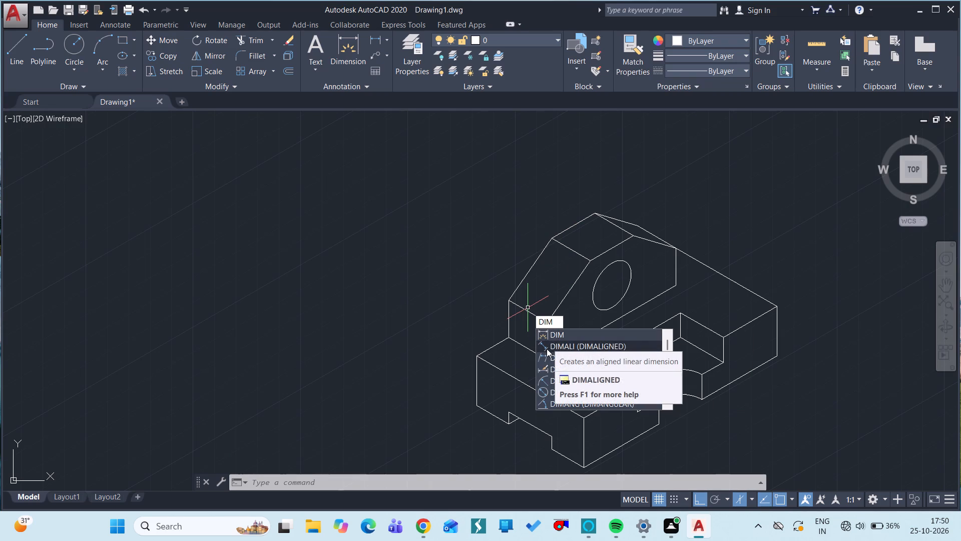
{"action": "left_click", "coordinate": [547, 349]}
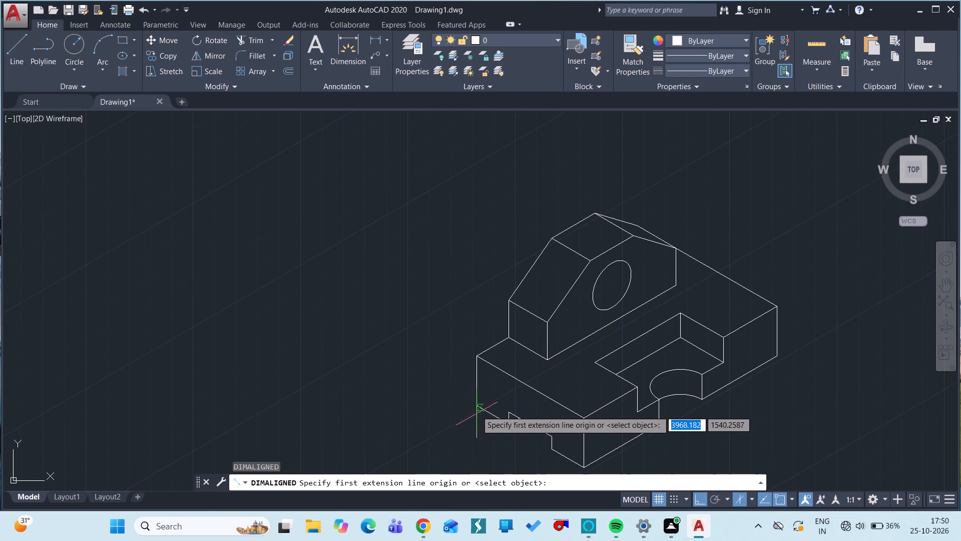
{"action": "scroll", "coordinate": [476, 407], "scroll_direction": "down", "scroll_amount": 1, "text": "ctrl"}
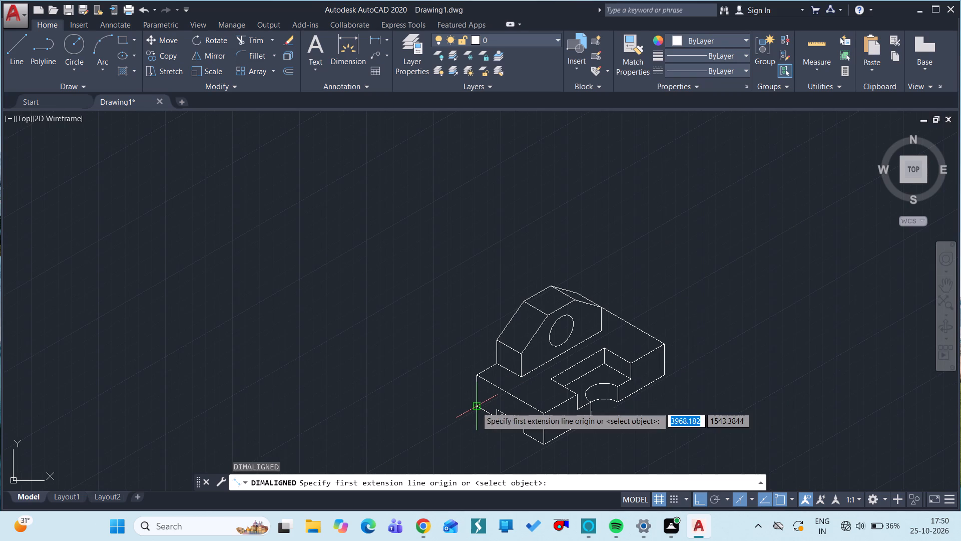
{"action": "left_click", "coordinate": [476, 407]}
{"action": "left_click_drag", "start_coordinate": [546, 442], "coordinate": [534, 451]}
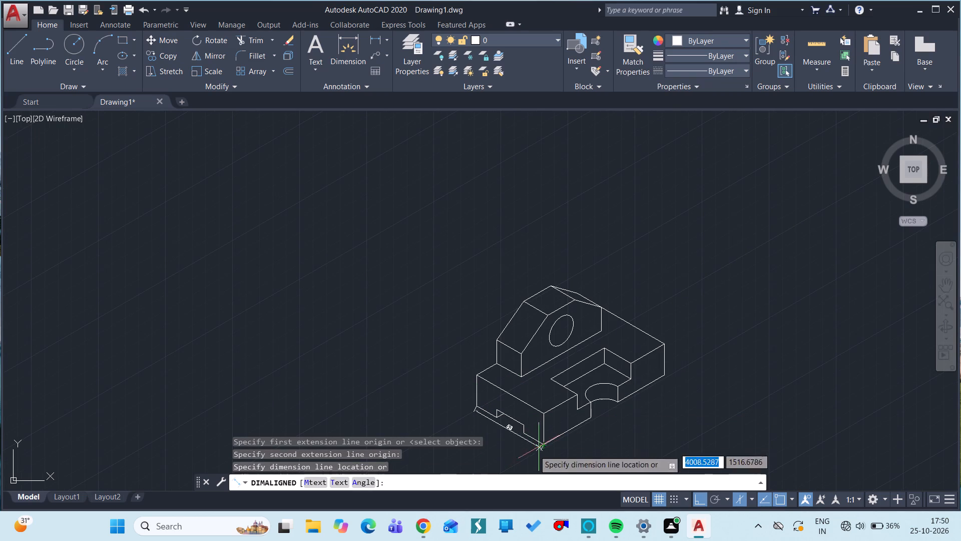
{"action": "left_click_drag", "start_coordinate": [534, 451], "coordinate": [526, 457]}
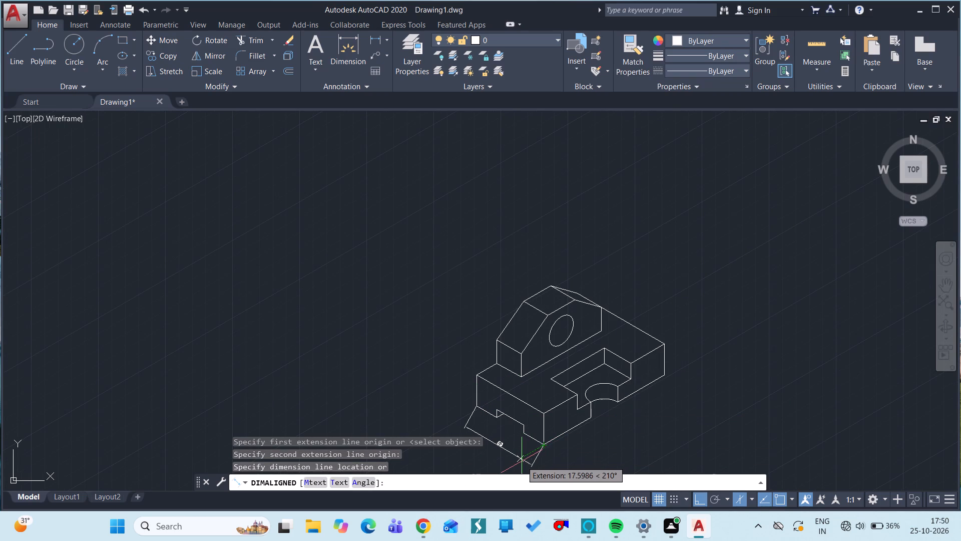
{"action": "left_click", "coordinate": [522, 461]}
Add an aligned dimension from the base's outer bottom corner to the near side of the notch, inside the overall width dimension.
{"action": "key", "text": "space"}
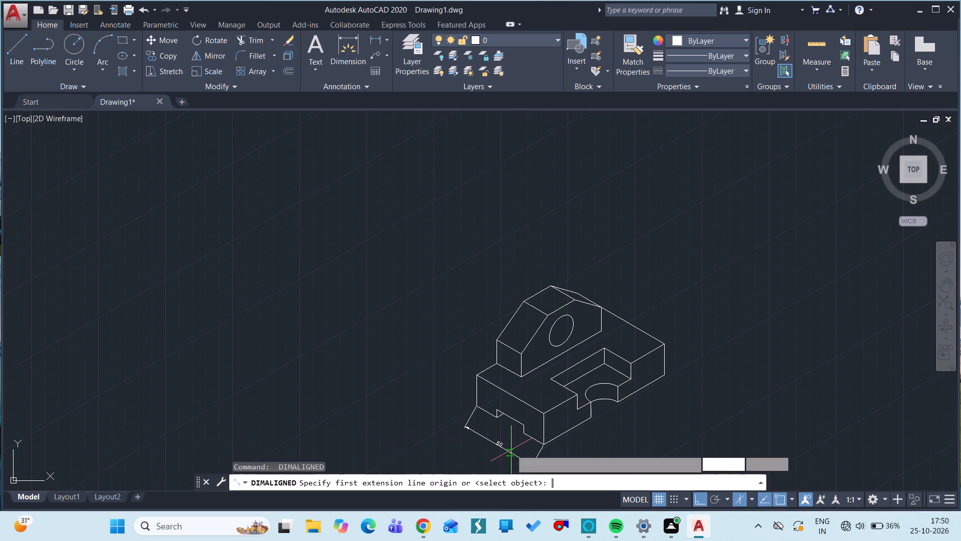
{"action": "left_click_drag", "start_coordinate": [478, 406], "coordinate": [494, 417]}
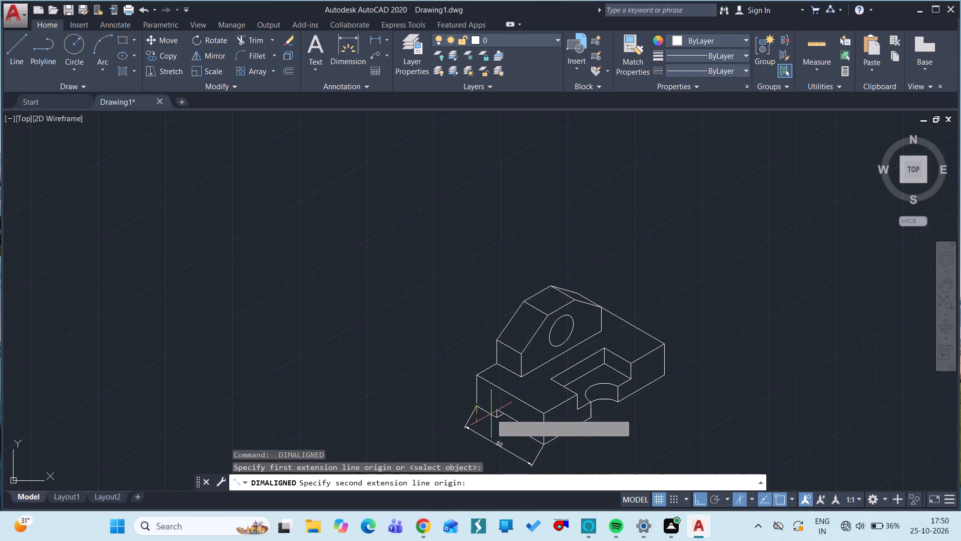
{"action": "left_click_drag", "start_coordinate": [494, 417], "coordinate": [498, 418]}
{"action": "left_click_drag", "start_coordinate": [498, 418], "coordinate": [491, 428]}
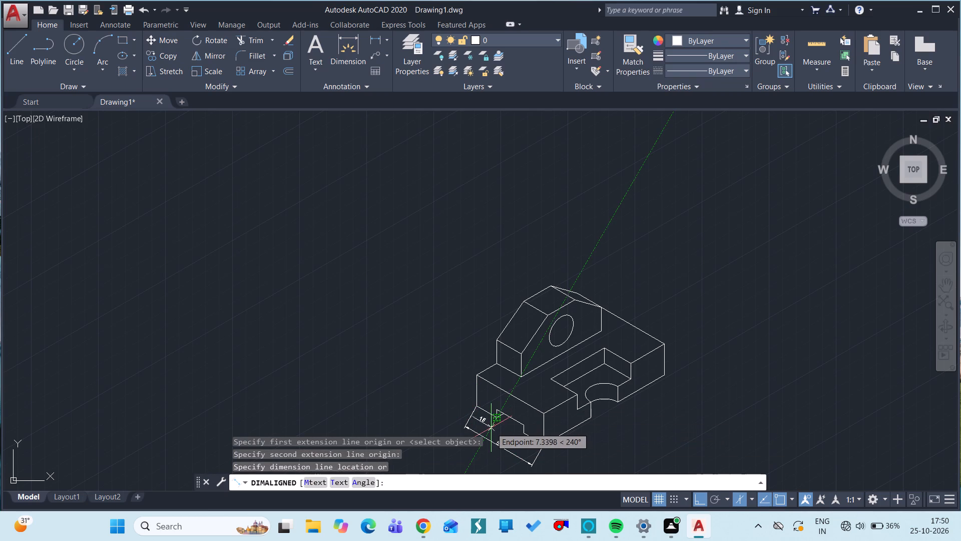
{"action": "left_click", "coordinate": [491, 428]}
Add an aligned dimension for the notch's width between its two bottom corners, inside the overall width dimension.
{"action": "key", "text": "space"}
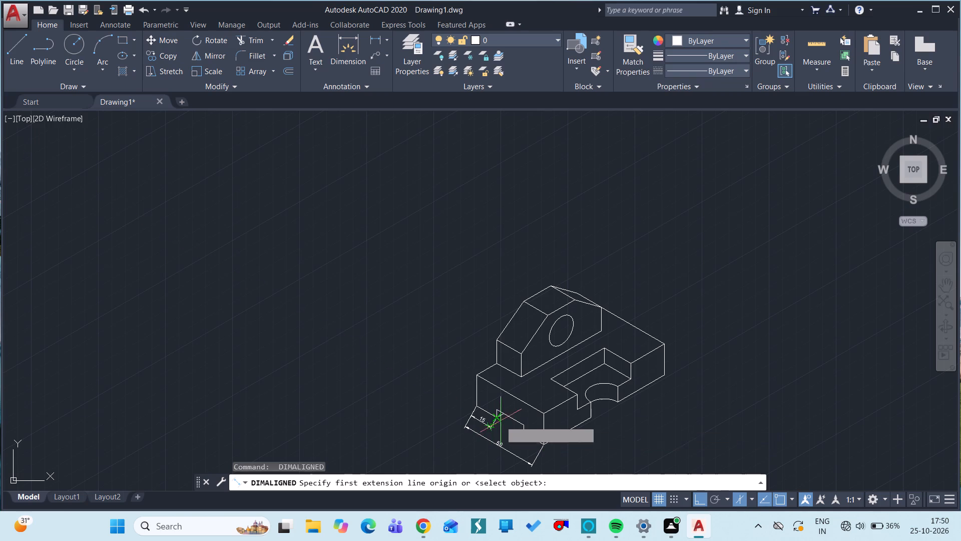
{"action": "left_click_drag", "start_coordinate": [496, 418], "coordinate": [511, 428]}
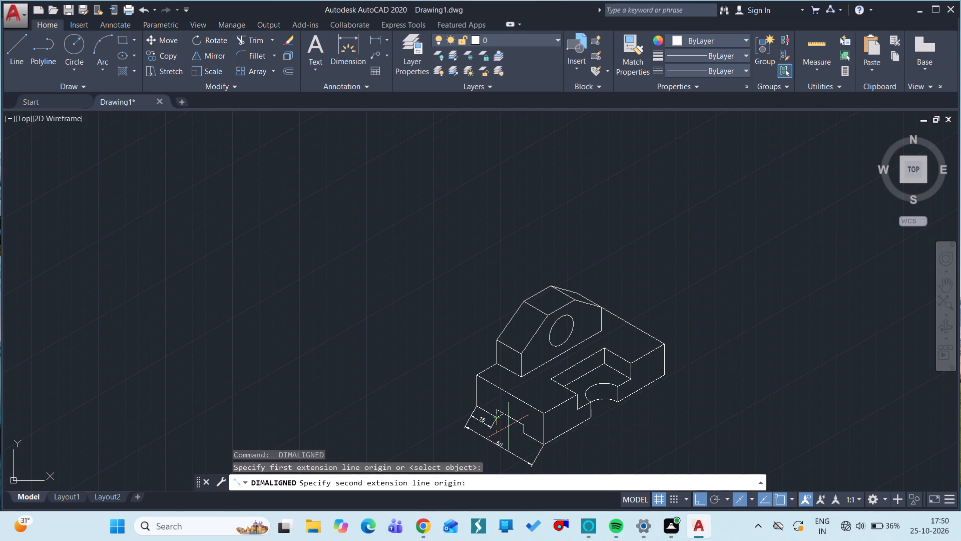
{"action": "left_click_drag", "start_coordinate": [511, 428], "coordinate": [522, 433]}
{"action": "left_click_drag", "start_coordinate": [522, 433], "coordinate": [517, 443]}
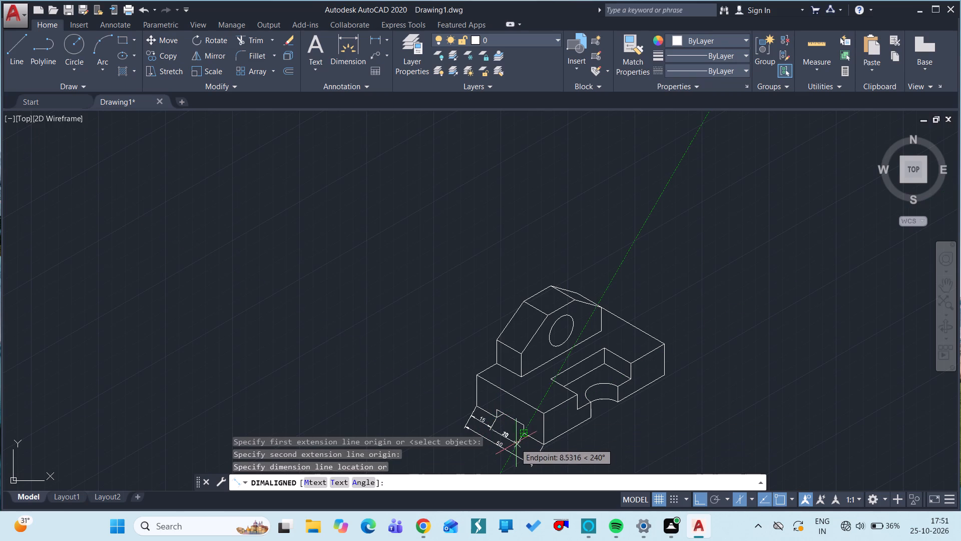
{"action": "left_click_drag", "start_coordinate": [517, 443], "coordinate": [518, 448]}
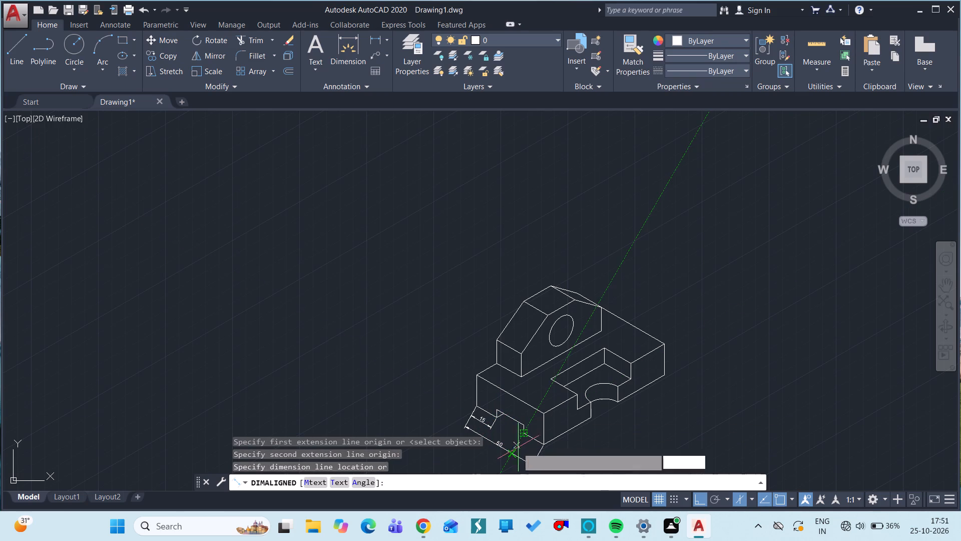
{"action": "left_click_drag", "start_coordinate": [518, 448], "coordinate": [516, 449]}
{"action": "left_click", "coordinate": [516, 449]}
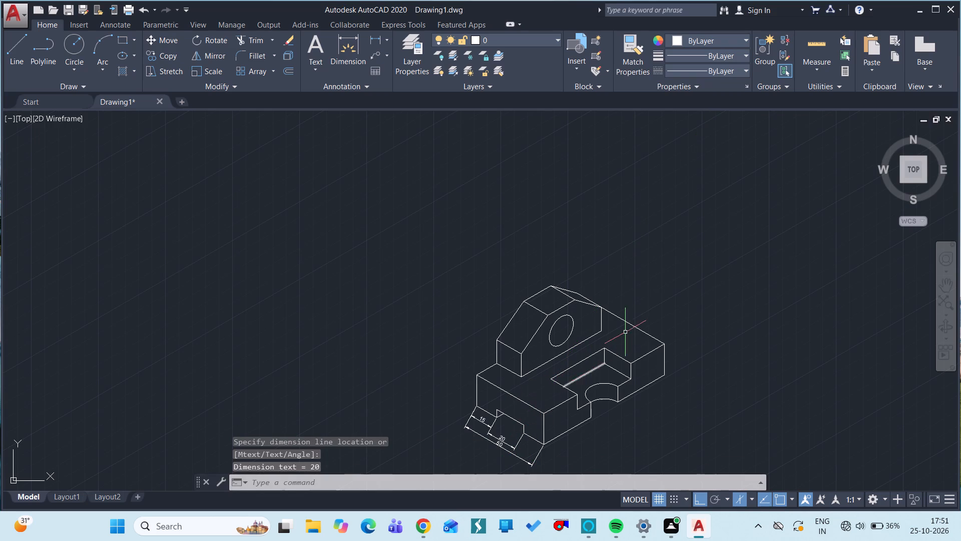
Add an aligned dimension for the base's full length along the slotted side's bottom edge, placed well below the bracket.
{"action": "key", "text": "space"}
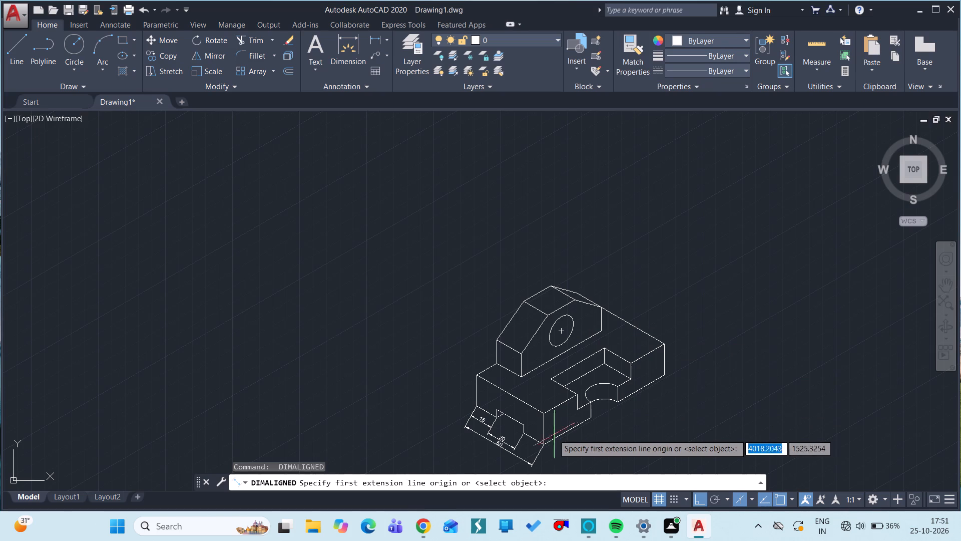
{"action": "left_click_drag", "start_coordinate": [547, 444], "coordinate": [651, 405]}
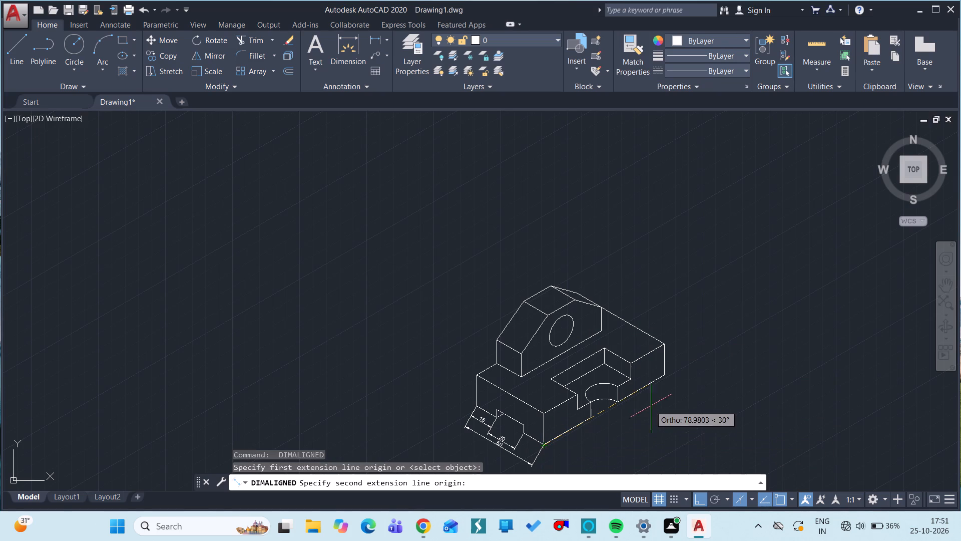
{"action": "left_click_drag", "start_coordinate": [651, 405], "coordinate": [666, 377]}
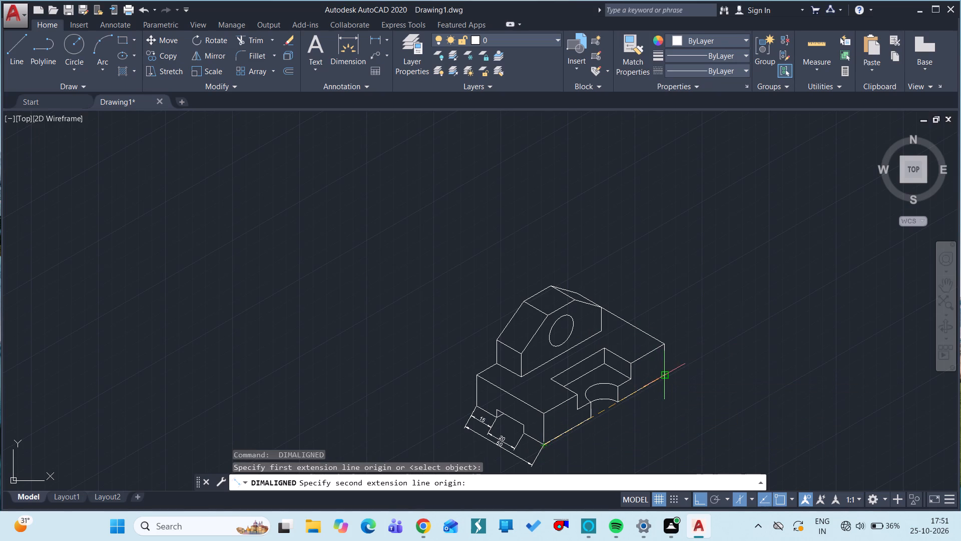
{"action": "left_click_drag", "start_coordinate": [666, 377], "coordinate": [698, 420]}
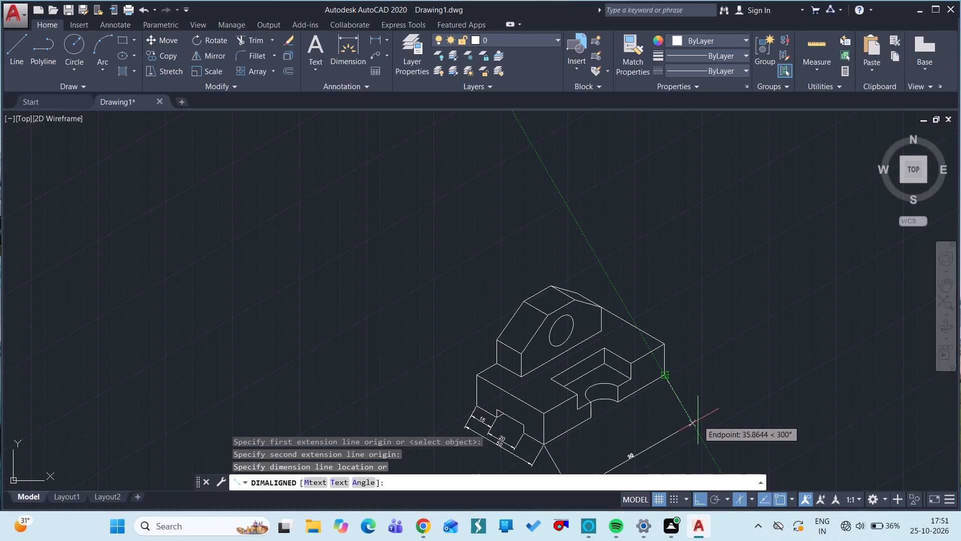
{"action": "left_click", "coordinate": [698, 420]}
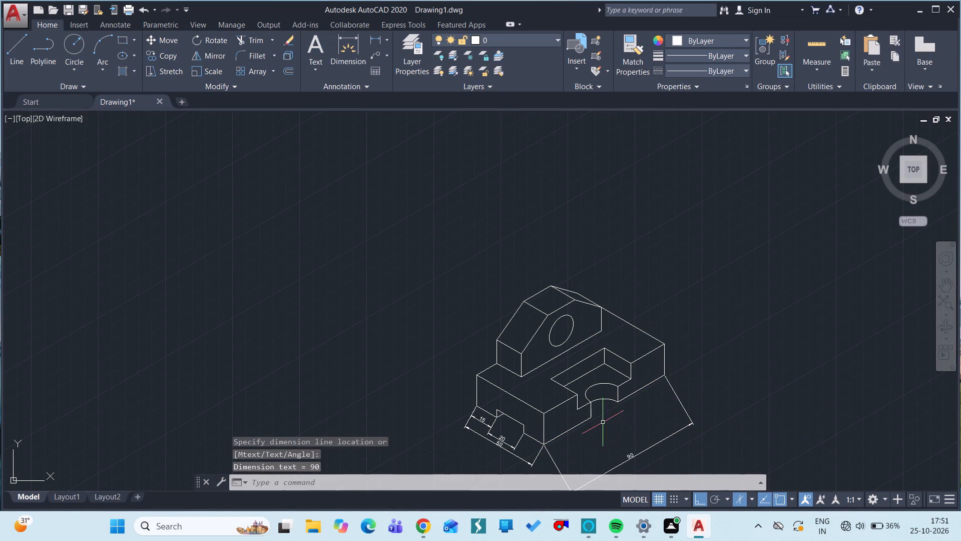
Add an aligned dimension for the stepped recess's length along the slotted side, inside the overall length dimension.
{"action": "key", "text": "space"}
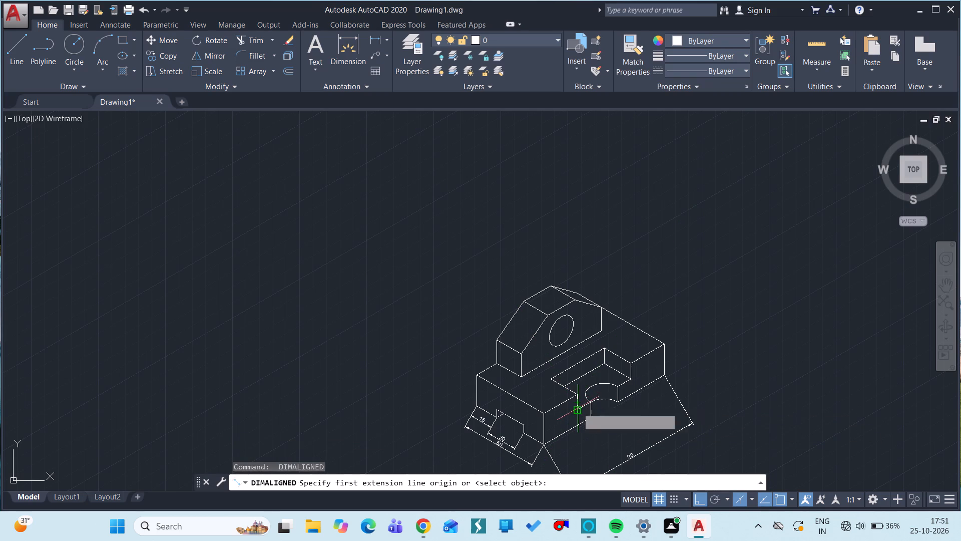
{"action": "left_click_drag", "start_coordinate": [578, 409], "coordinate": [623, 392]}
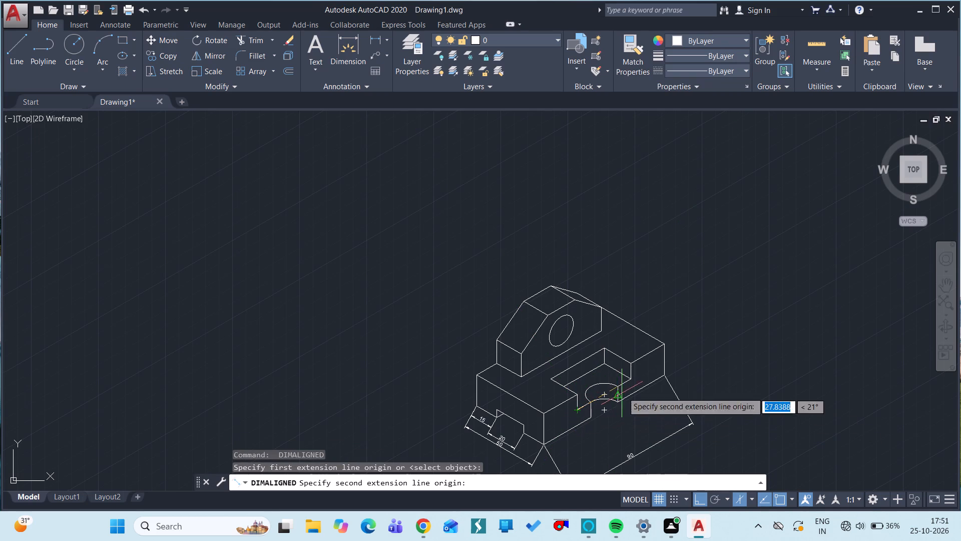
{"action": "left_click_drag", "start_coordinate": [623, 392], "coordinate": [629, 378]}
{"action": "left_click_drag", "start_coordinate": [629, 378], "coordinate": [641, 408]}
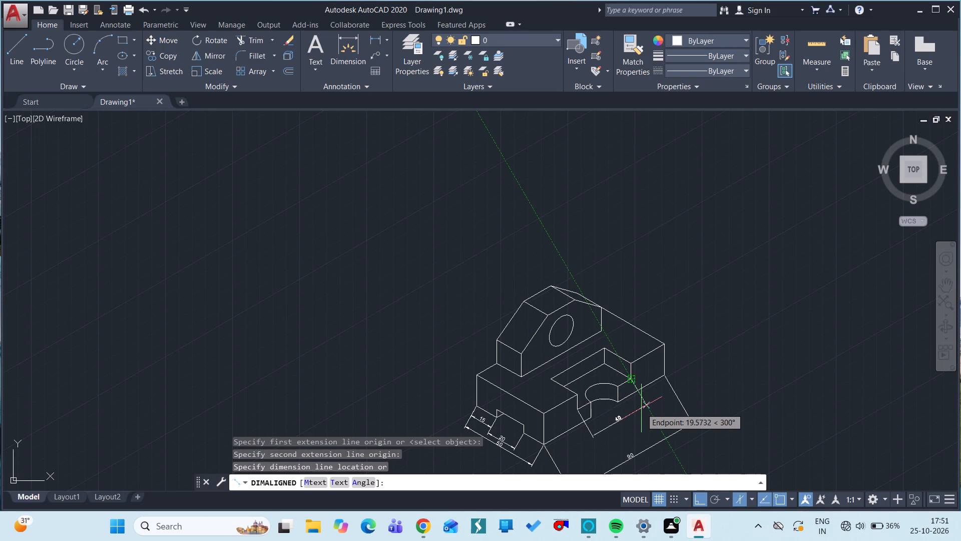
{"action": "left_click", "coordinate": [642, 412]}
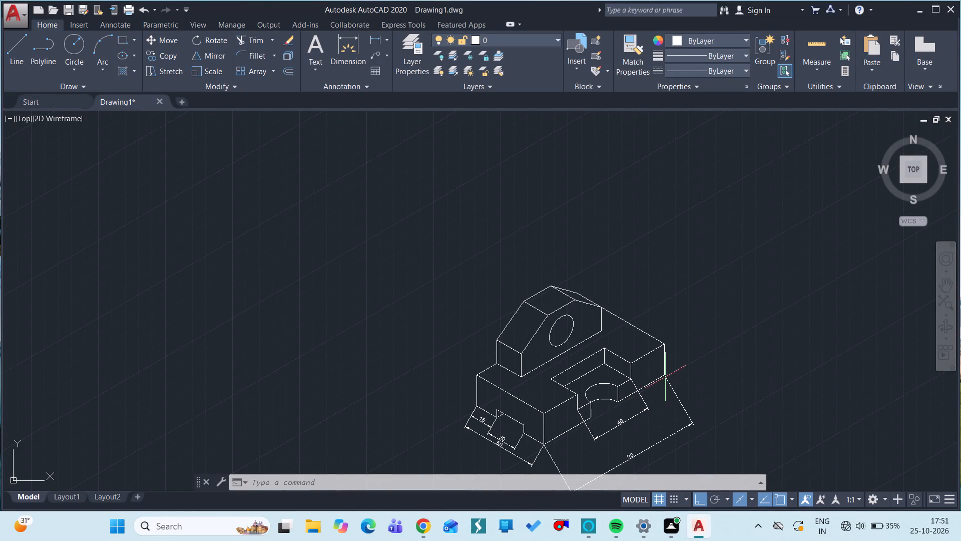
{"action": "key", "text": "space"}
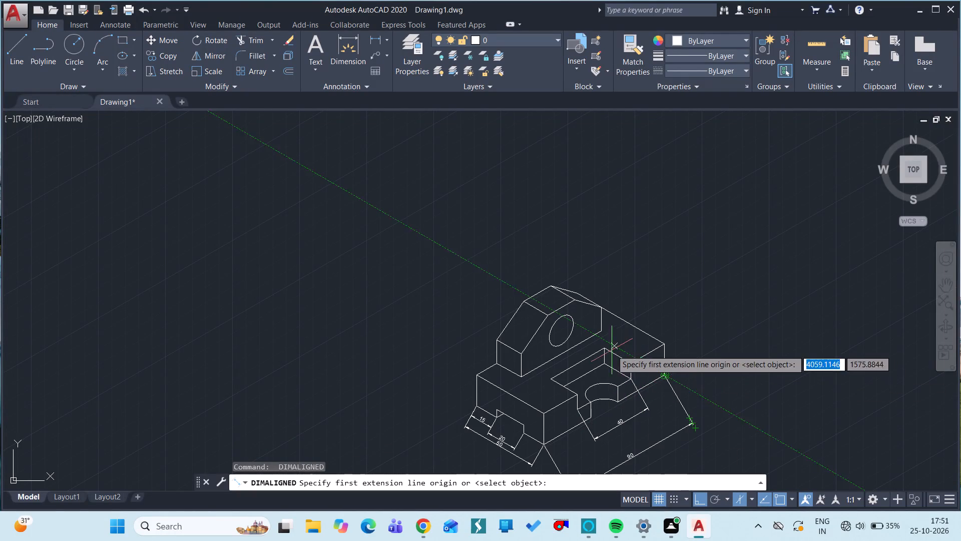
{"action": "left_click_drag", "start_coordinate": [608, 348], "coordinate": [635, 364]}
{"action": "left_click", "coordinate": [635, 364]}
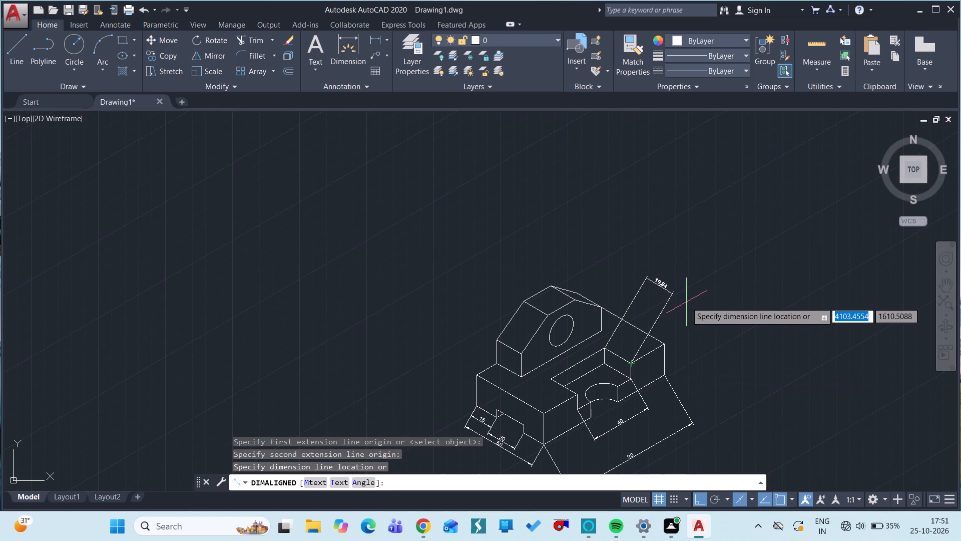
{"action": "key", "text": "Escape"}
Add an aligned dimension along the recess's far top edge, from its inner corner to the outer face, placed above the base.
{"action": "key", "text": "space"}
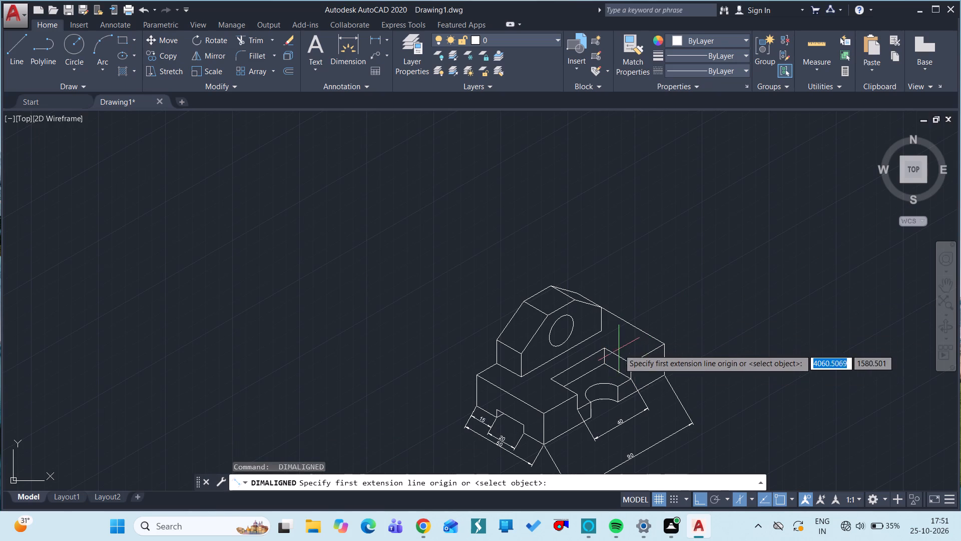
{"action": "left_click_drag", "start_coordinate": [606, 348], "coordinate": [632, 362]}
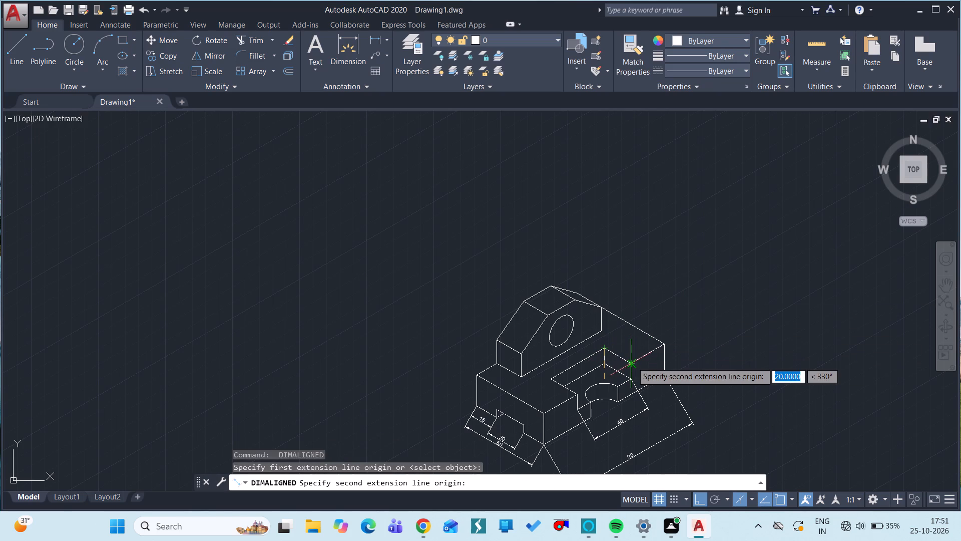
{"action": "scroll", "coordinate": [632, 362], "scroll_direction": "up", "scroll_amount": 1, "text": "ctrl"}
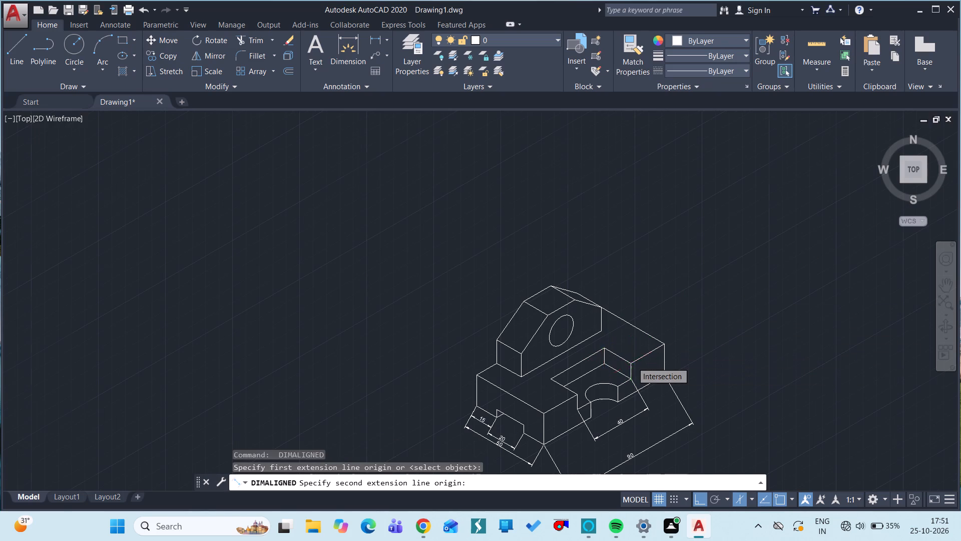
{"action": "left_click_drag", "start_coordinate": [633, 362], "coordinate": [706, 309]}
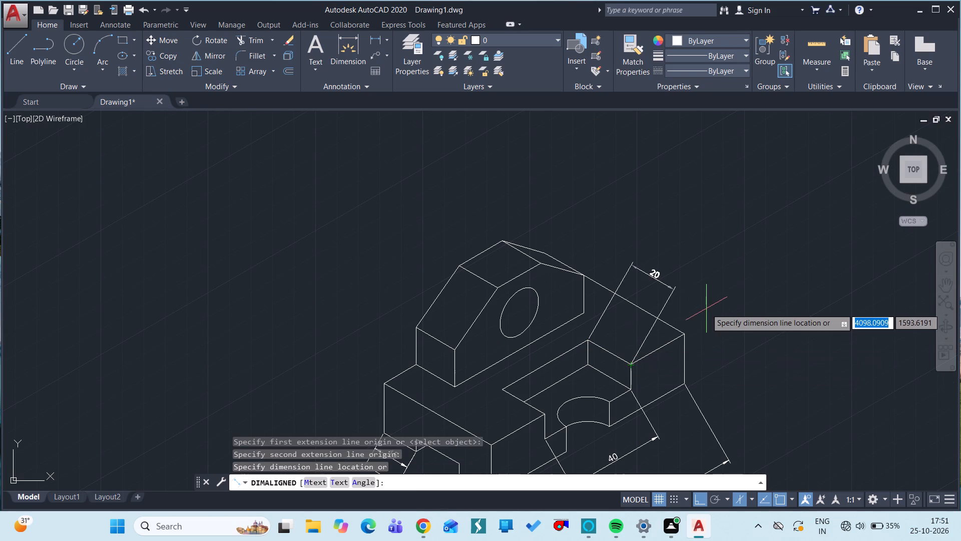
{"action": "left_click", "coordinate": [712, 305]}
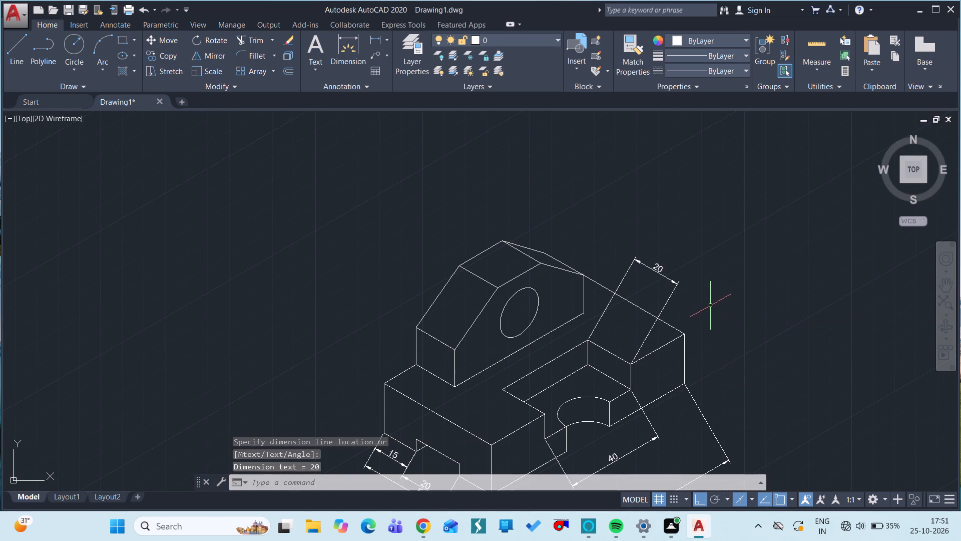
Add an aligned dimension for the base's height along its far vertical corner edge, placed just outside the bracket.
{"action": "key", "text": "space"}
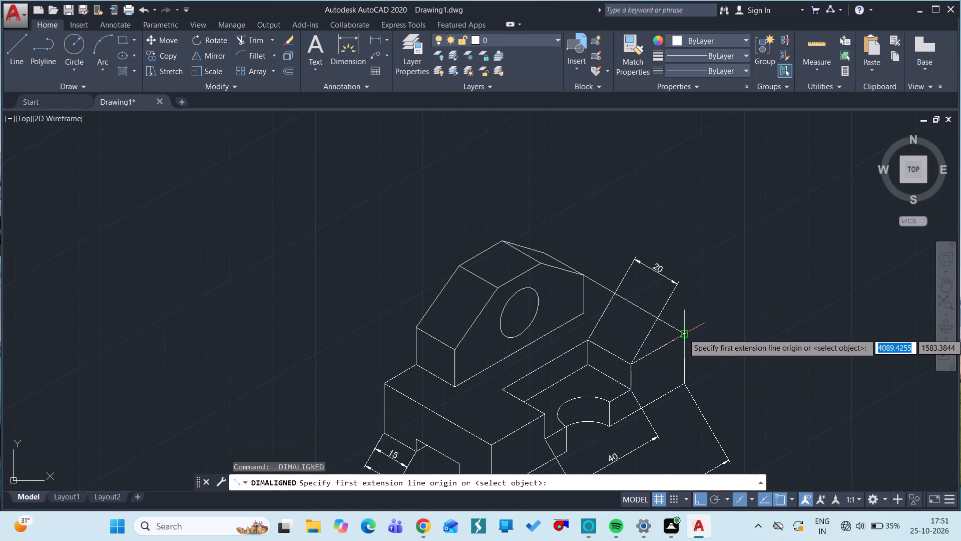
{"action": "left_click_drag", "start_coordinate": [683, 334], "coordinate": [684, 387]}
{"action": "left_click_drag", "start_coordinate": [684, 387], "coordinate": [723, 381]}
{"action": "left_click", "coordinate": [723, 381]}
Add an aligned dimension for the recess's vertical depth at its far outer corner, placed close beside that edge.
{"action": "key", "text": "space"}
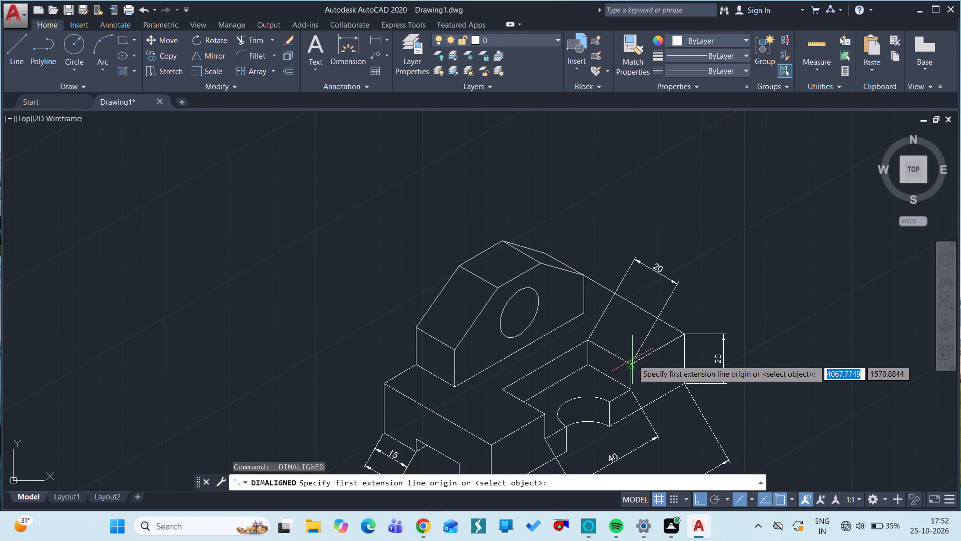
{"action": "left_click_drag", "start_coordinate": [633, 365], "coordinate": [629, 387]}
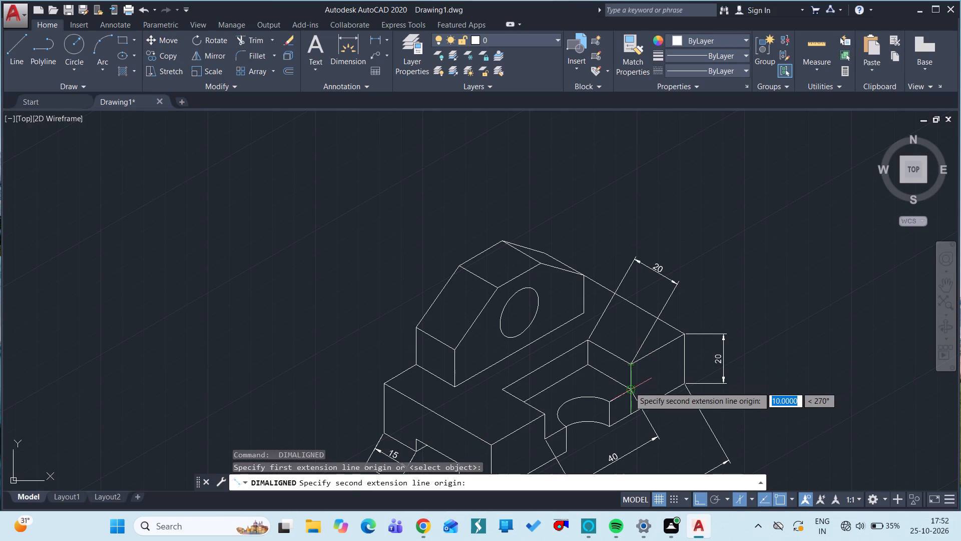
{"action": "left_click_drag", "start_coordinate": [629, 387], "coordinate": [648, 385]}
{"action": "left_click", "coordinate": [648, 385]}
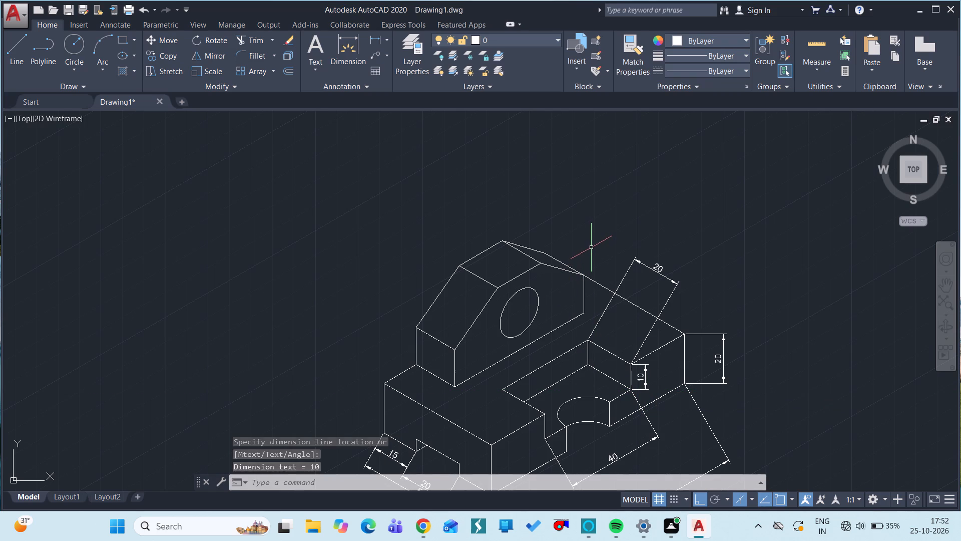
Add an aligned dimension for the upright's thickness along the lower edge of its far slope, placed above the edge.
{"action": "key", "text": "space"}
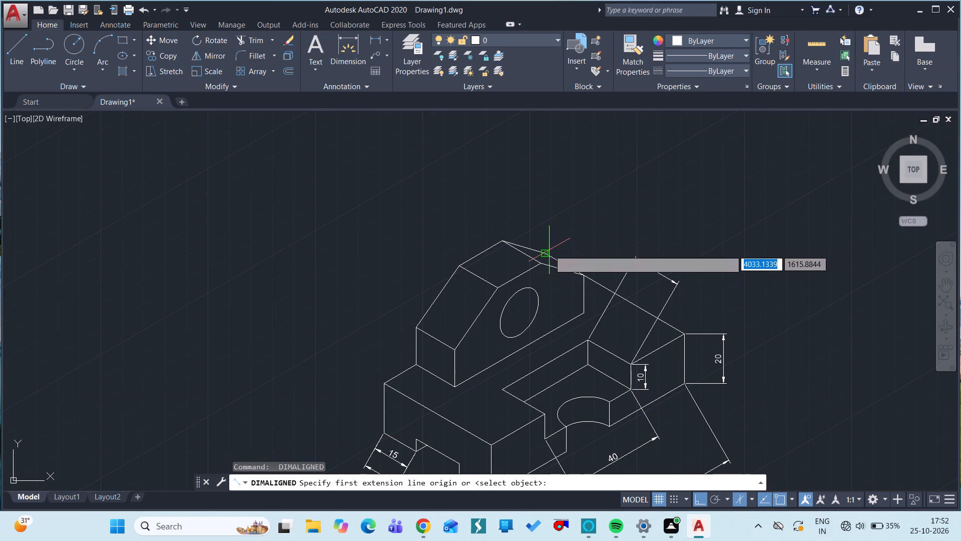
{"action": "left_click_drag", "start_coordinate": [548, 252], "coordinate": [575, 273]}
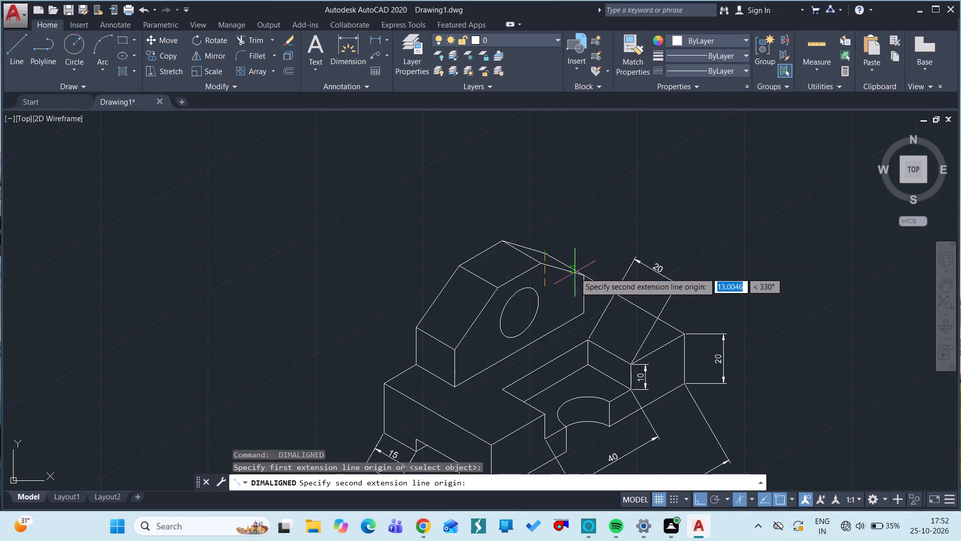
{"action": "left_click_drag", "start_coordinate": [575, 273], "coordinate": [584, 273]}
{"action": "left_click_drag", "start_coordinate": [584, 273], "coordinate": [606, 258]}
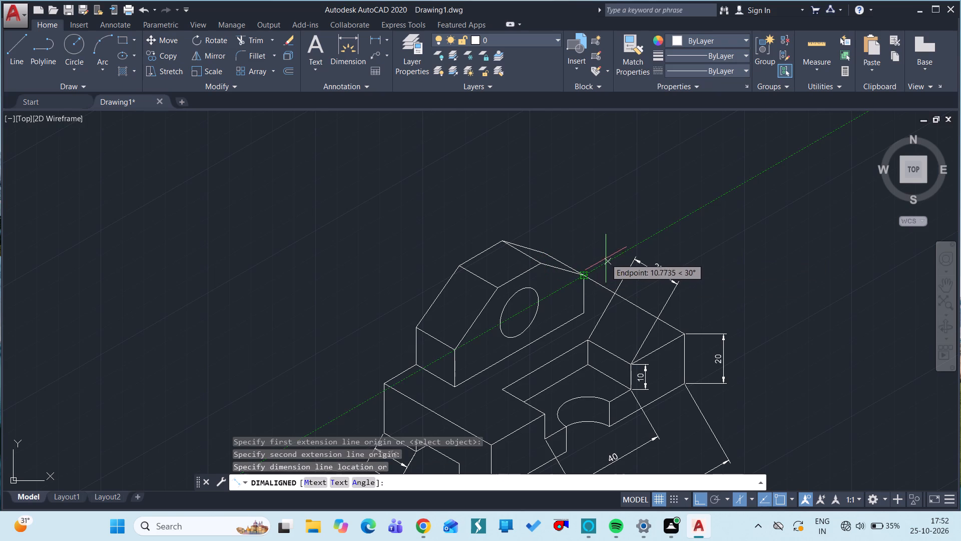
{"action": "left_click_drag", "start_coordinate": [606, 258], "coordinate": [607, 257]}
{"action": "left_click", "coordinate": [607, 257]}
Add an aligned dimension for the length of the upright's flat top along its rear edge, placed just above it.
{"action": "key", "text": "space"}
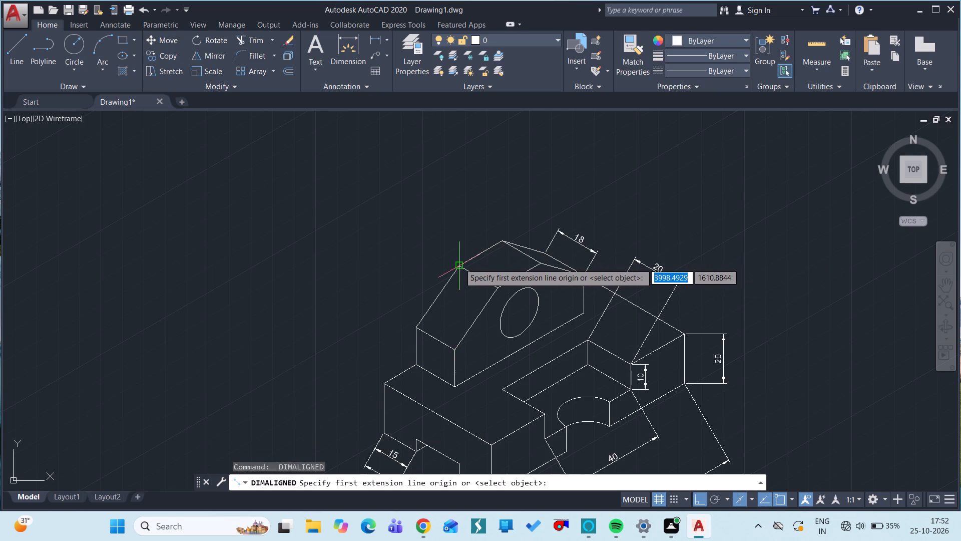
{"action": "left_click_drag", "start_coordinate": [459, 263], "coordinate": [501, 243]}
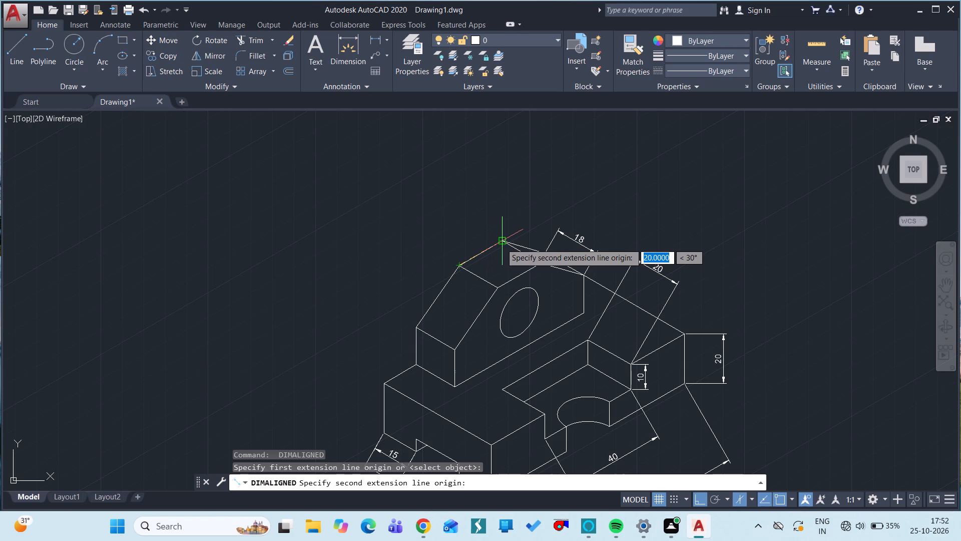
{"action": "left_click", "coordinate": [501, 243]}
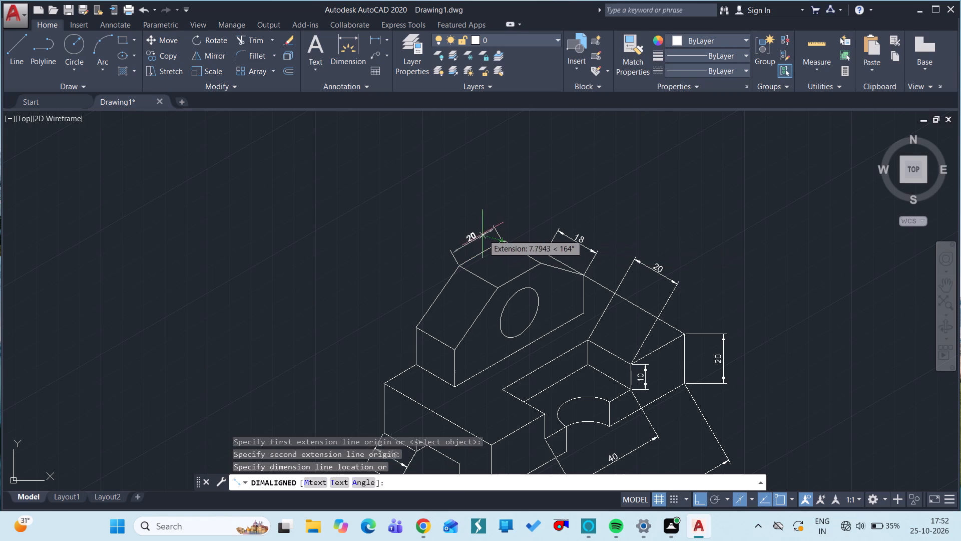
{"action": "left_click", "coordinate": [480, 232]}
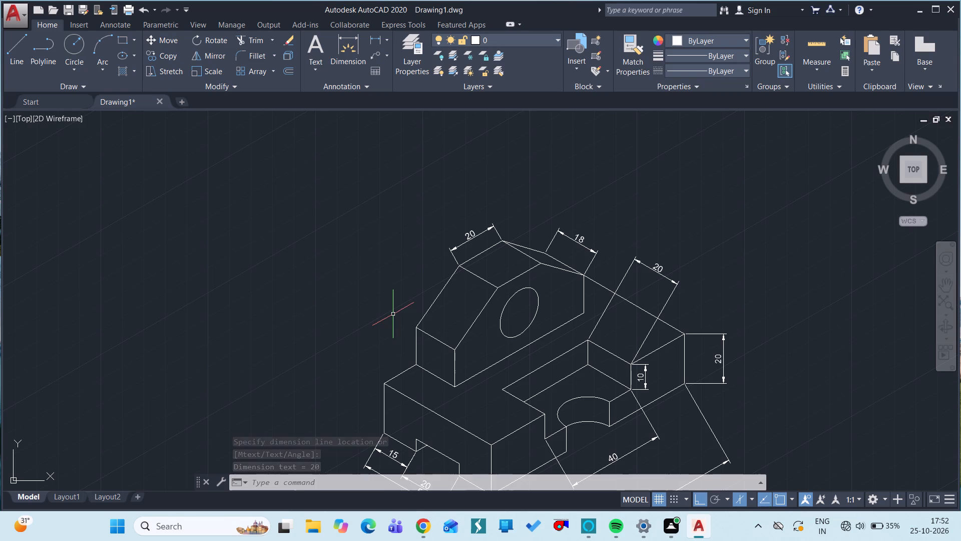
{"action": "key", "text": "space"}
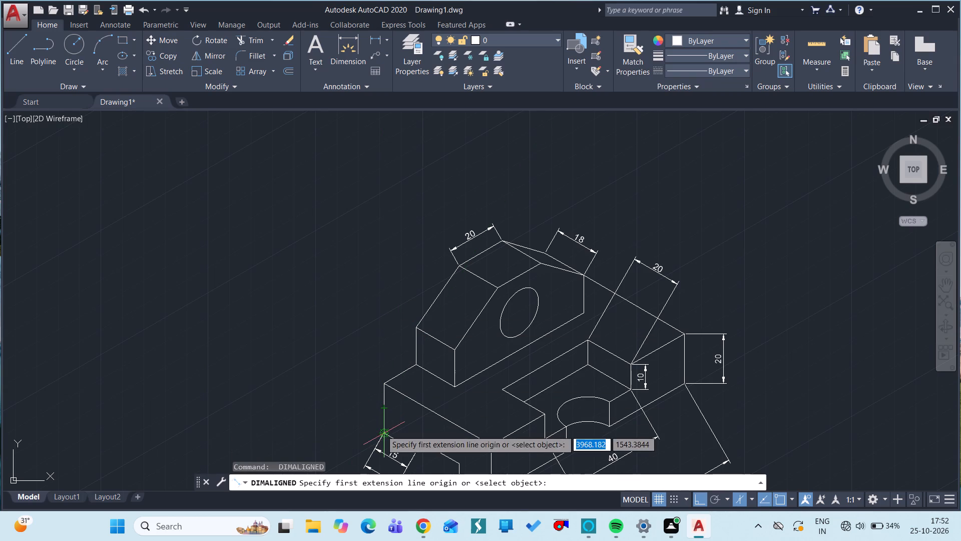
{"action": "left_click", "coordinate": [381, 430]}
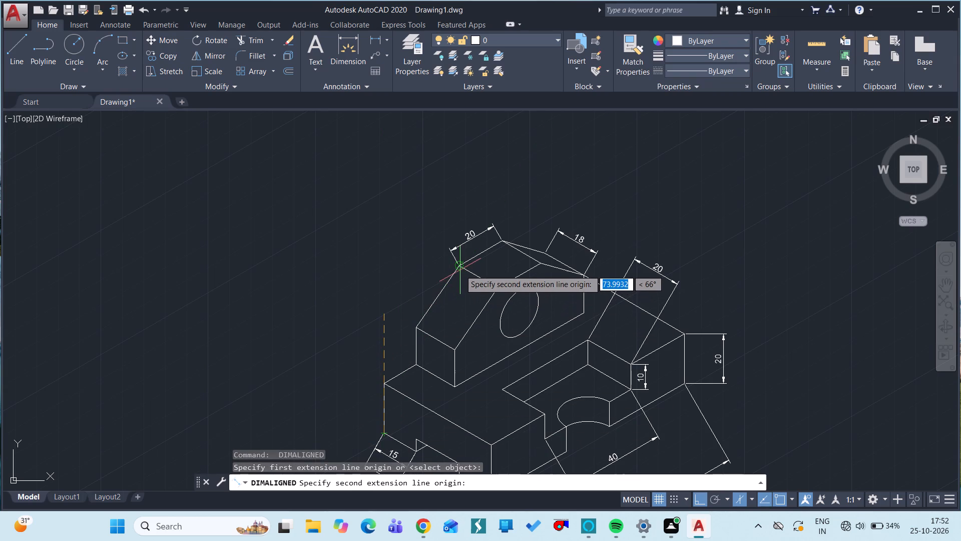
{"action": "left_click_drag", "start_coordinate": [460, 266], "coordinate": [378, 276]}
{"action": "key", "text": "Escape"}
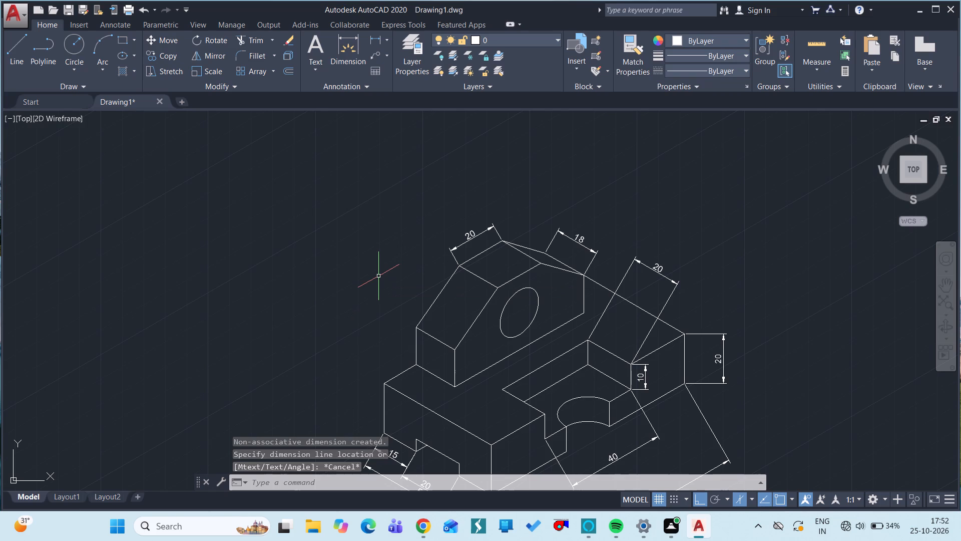
Add an aligned dimension for the height of the upright's vertical rear edge below the near slope, placed outside the bracket.
{"action": "key", "text": "space"}
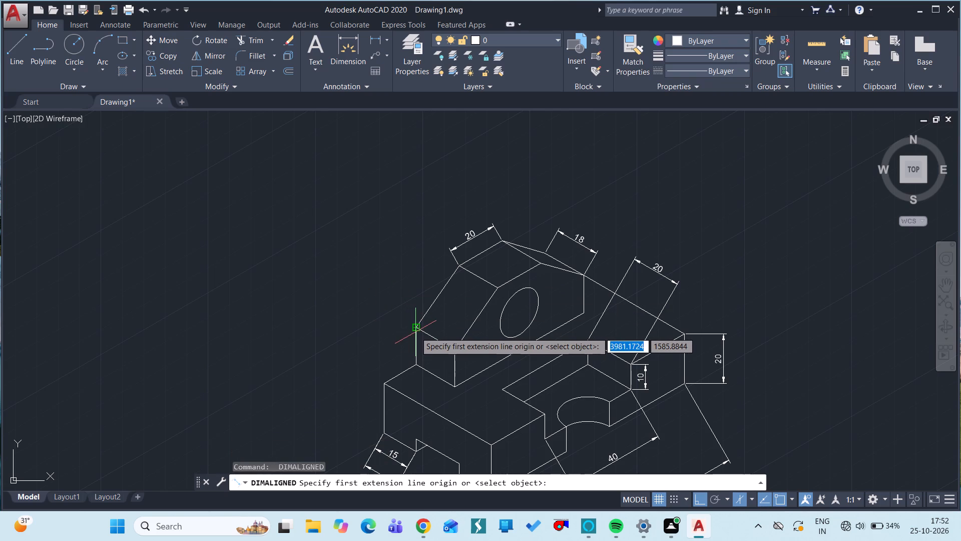
{"action": "left_click_drag", "start_coordinate": [416, 328], "coordinate": [414, 364]}
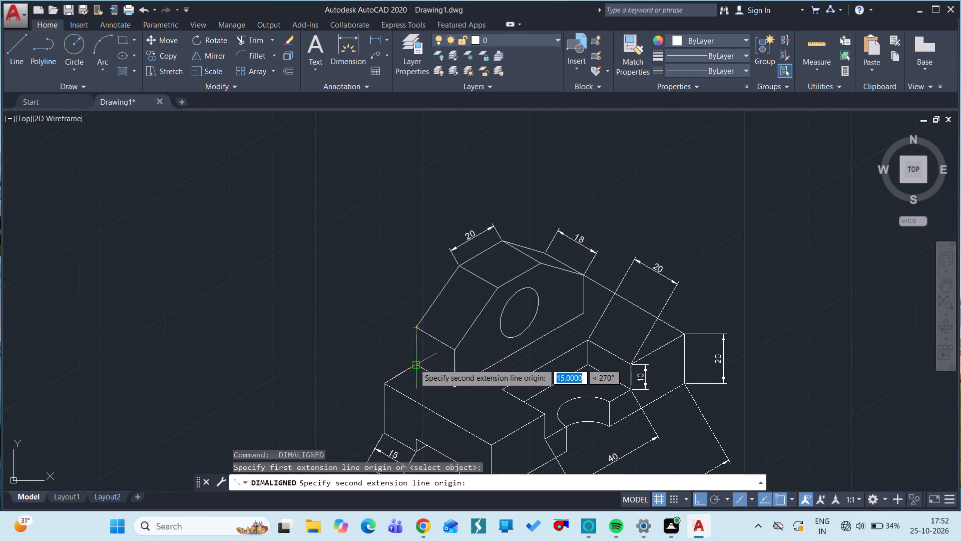
{"action": "left_click_drag", "start_coordinate": [414, 364], "coordinate": [414, 364]}
{"action": "left_click_drag", "start_coordinate": [414, 364], "coordinate": [384, 360]}
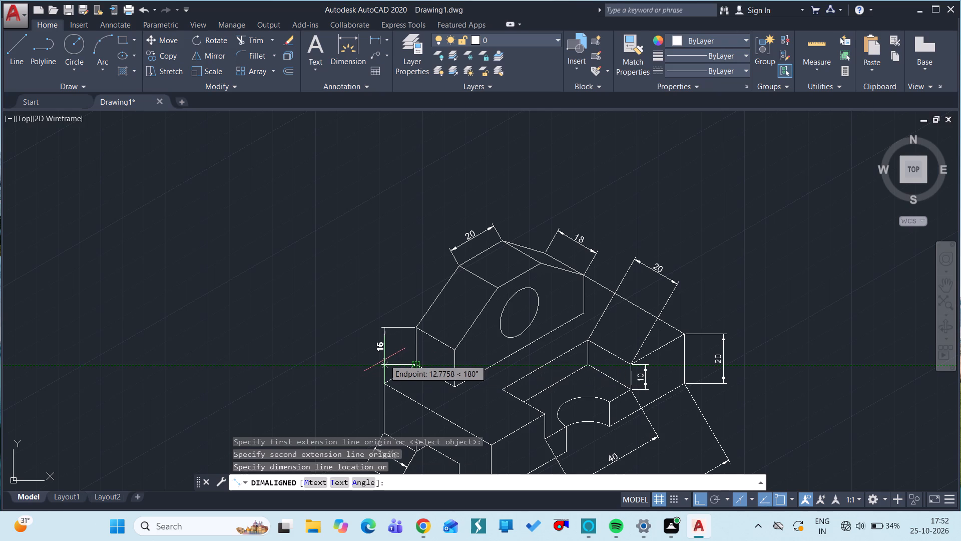
{"action": "left_click", "coordinate": [384, 360]}
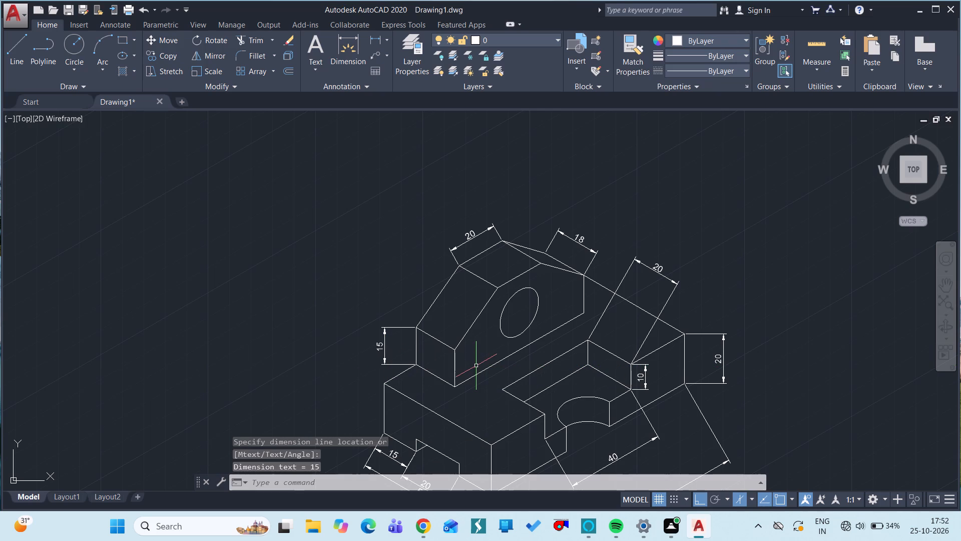
Add an aligned dimension from the upright's near bottom front corner to its bottom edge's midpoint below the hole, placed just below the edge.
{"action": "key", "text": "space"}
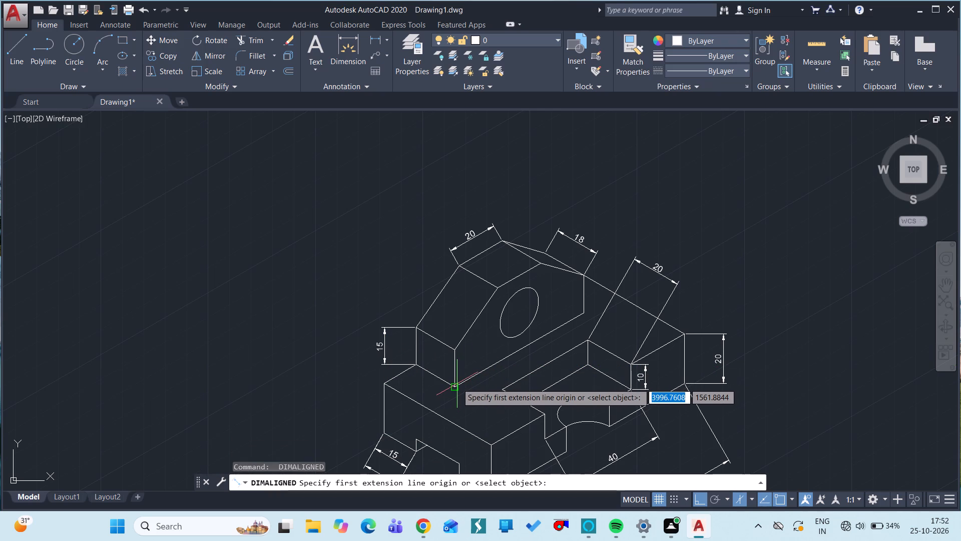
{"action": "left_click_drag", "start_coordinate": [457, 383], "coordinate": [519, 360]}
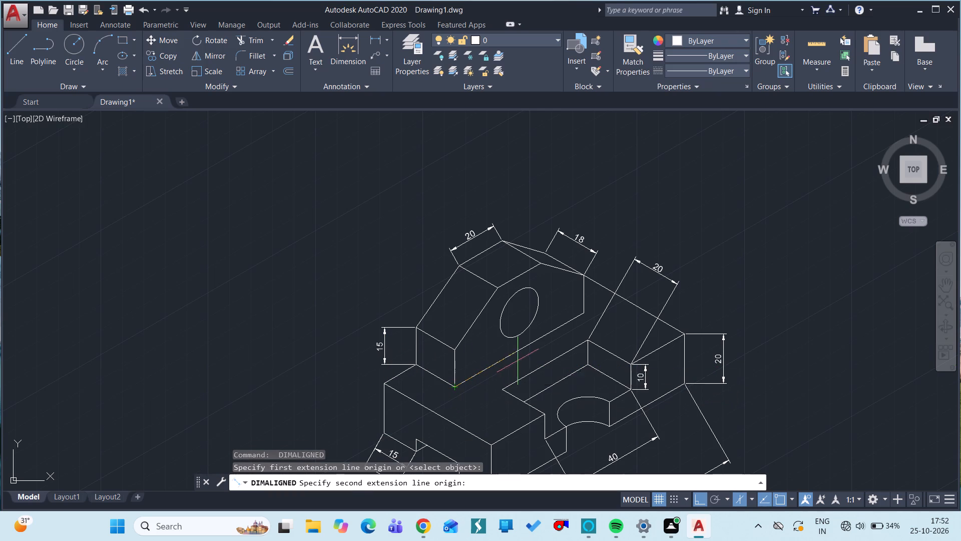
{"action": "left_click_drag", "start_coordinate": [519, 360], "coordinate": [518, 351]}
{"action": "left_click_drag", "start_coordinate": [518, 351], "coordinate": [520, 357]}
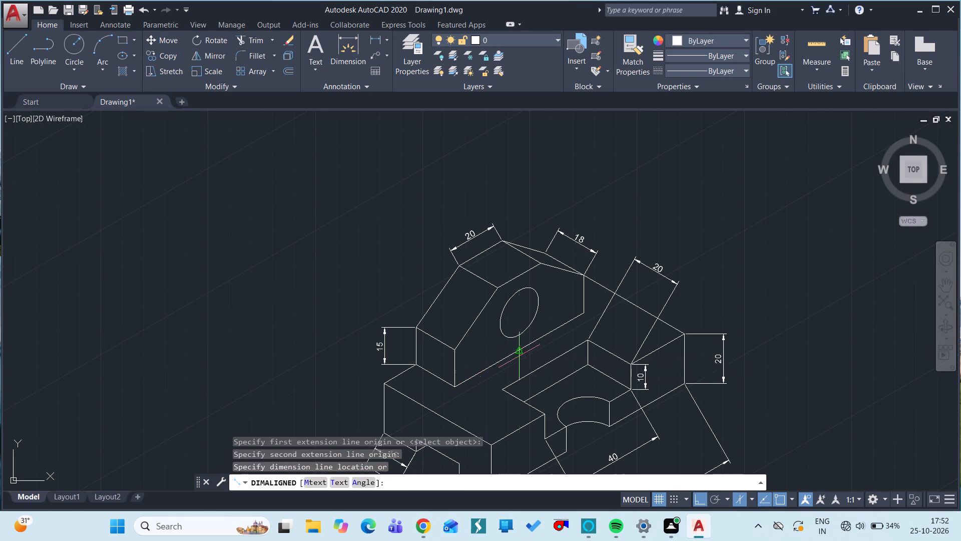
{"action": "left_click_drag", "start_coordinate": [520, 357], "coordinate": [523, 363]}
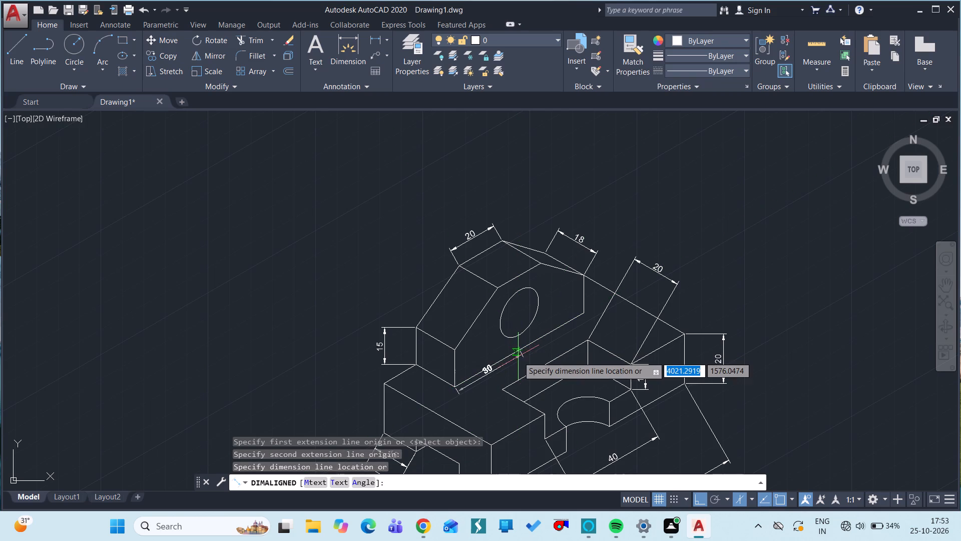
{"action": "left_click", "coordinate": [522, 363]}
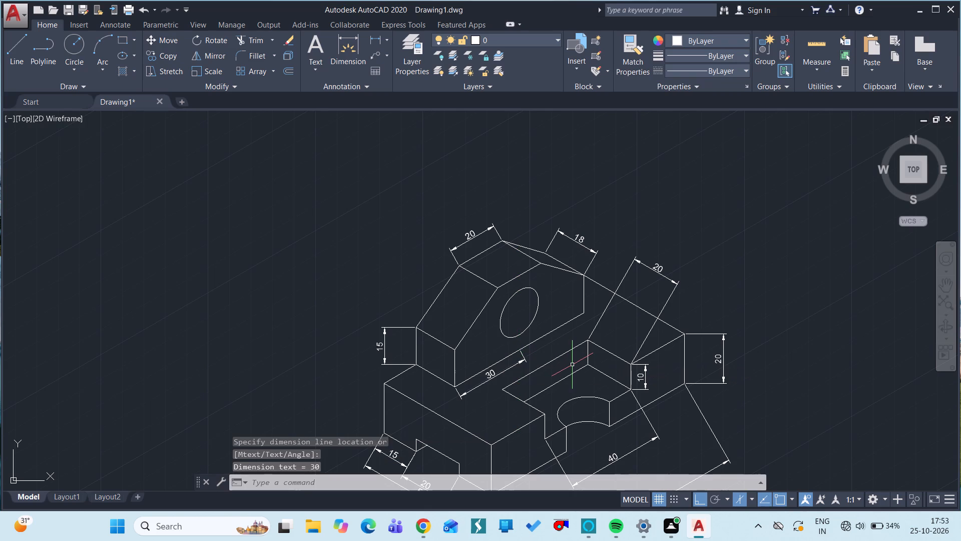
{"action": "scroll", "coordinate": [598, 337], "scroll_direction": "down", "scroll_amount": 2, "text": "ctrl"}
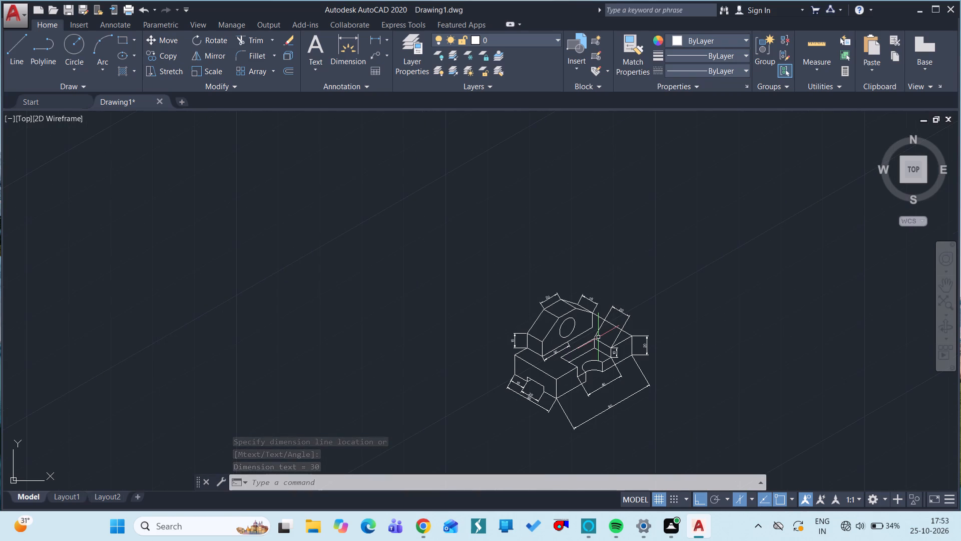
Oblique the base's 90 and 50 dimensions, the recess's 40, the bottom notch's 15 and 20, and the upright's 30 hole-position dimension to 90 degrees.
{"action": "type", "text": "DIM"}
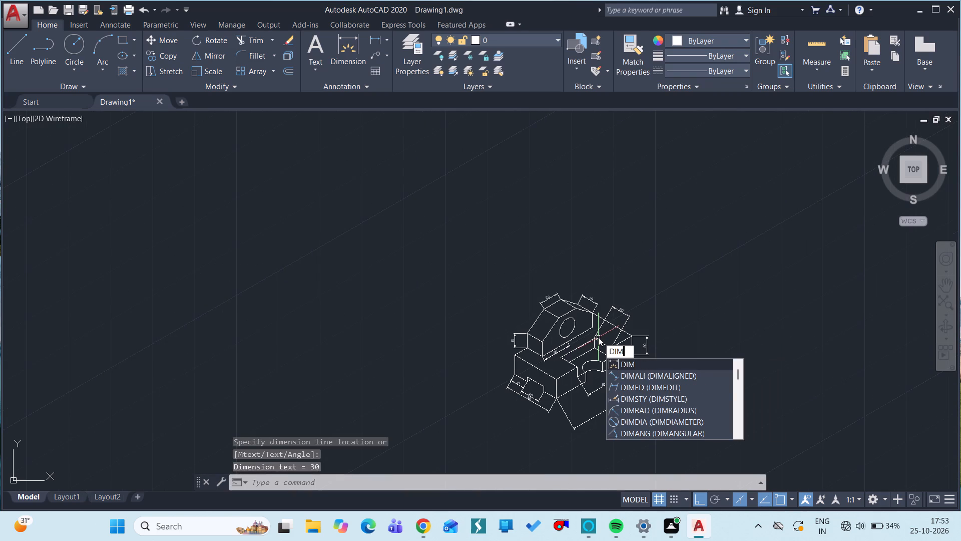
{"action": "left_click", "coordinate": [636, 387]}
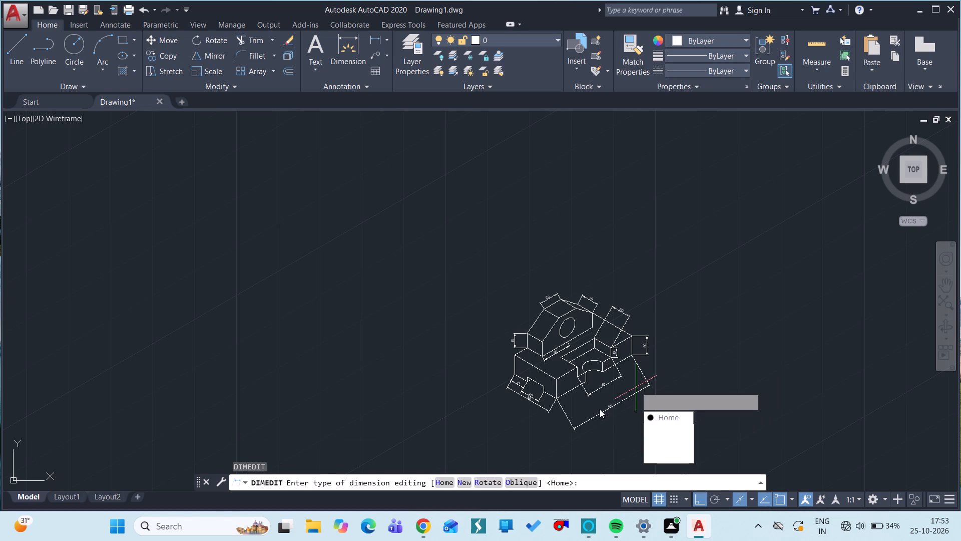
{"action": "type", "text": "O"}
{"action": "key", "text": "space"}
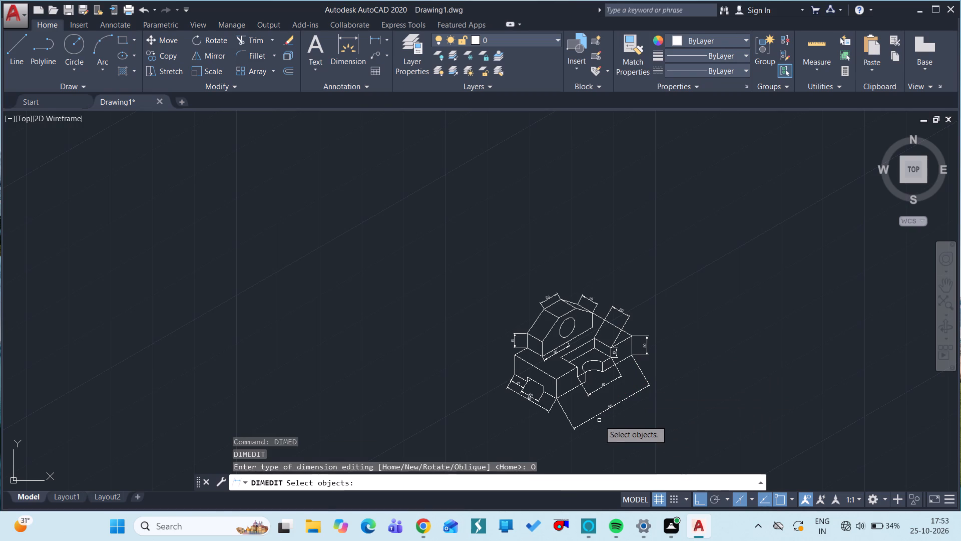
{"action": "left_click_drag", "start_coordinate": [613, 406], "coordinate": [612, 399]}
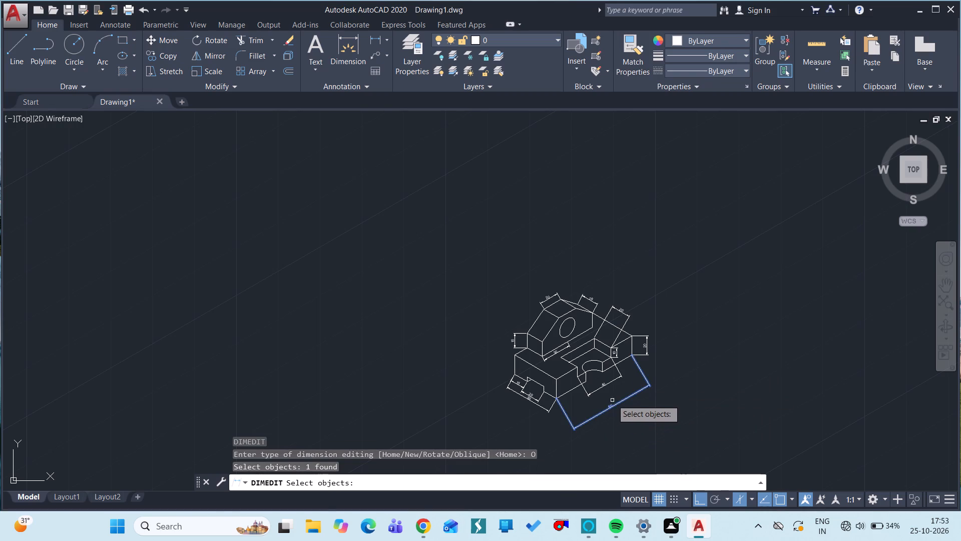
{"action": "left_click_drag", "start_coordinate": [612, 399], "coordinate": [604, 388]}
{"action": "left_click", "coordinate": [604, 382]}
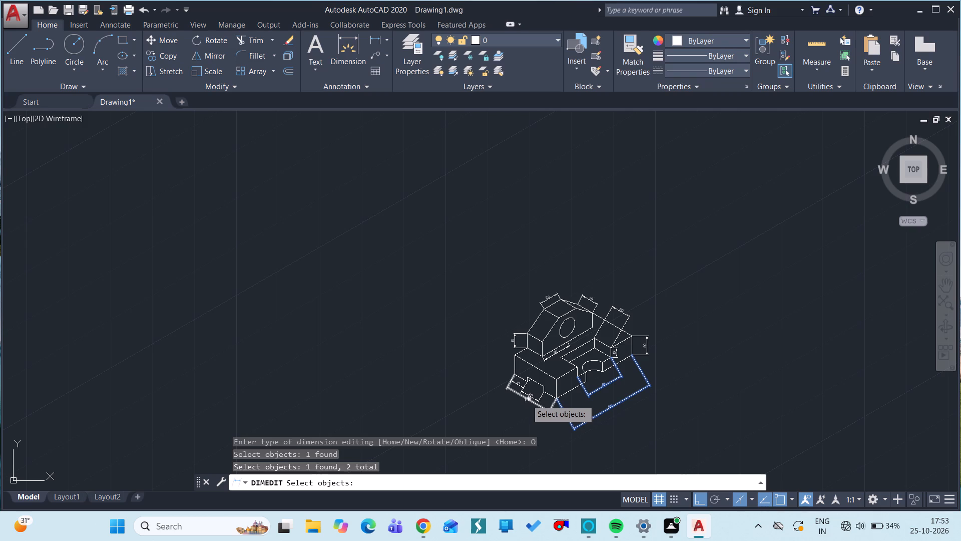
{"action": "left_click_drag", "start_coordinate": [526, 399], "coordinate": [518, 383]}
{"action": "left_click", "coordinate": [518, 383]}
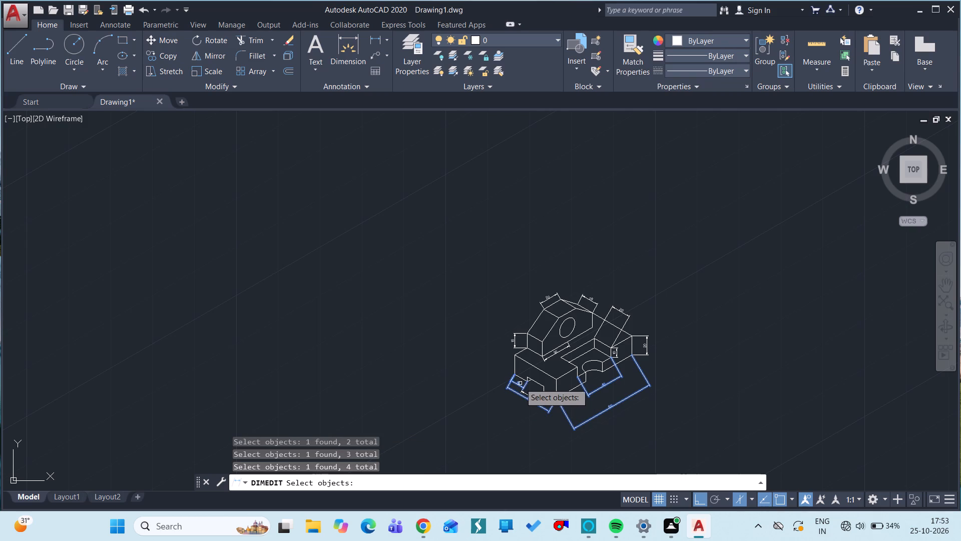
{"action": "left_click", "coordinate": [530, 396]}
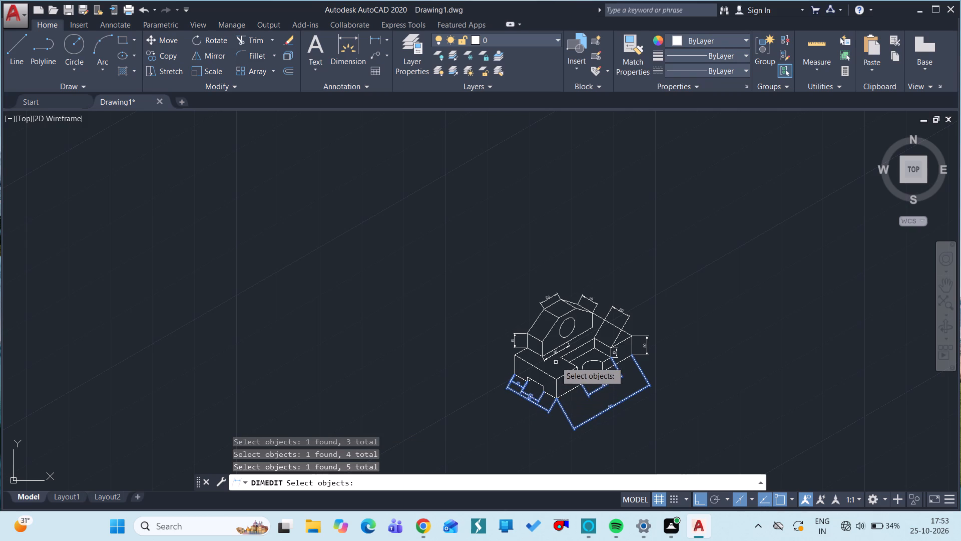
{"action": "left_click", "coordinate": [553, 356]}
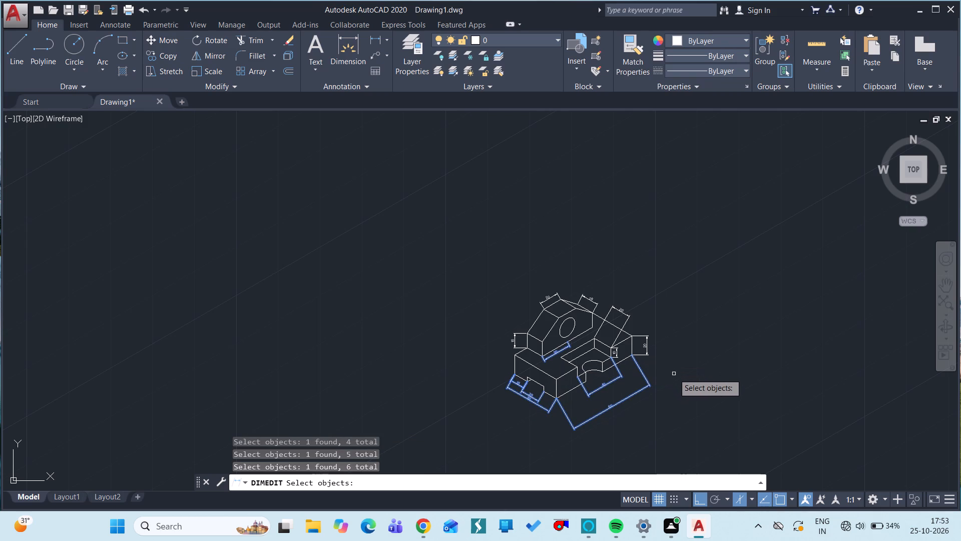
{"action": "key", "text": "space"}
{"action": "type", "text": "90"}
{"action": "key", "text": "space"}
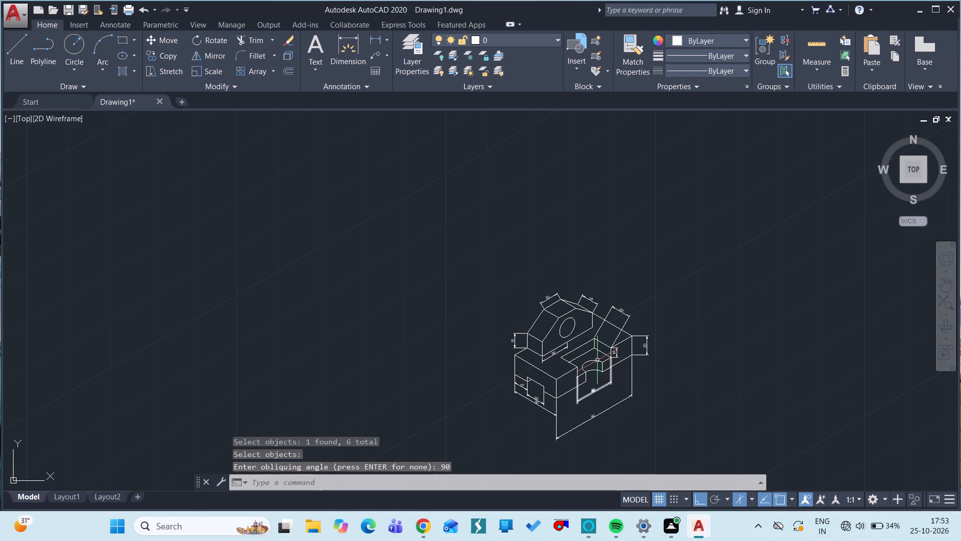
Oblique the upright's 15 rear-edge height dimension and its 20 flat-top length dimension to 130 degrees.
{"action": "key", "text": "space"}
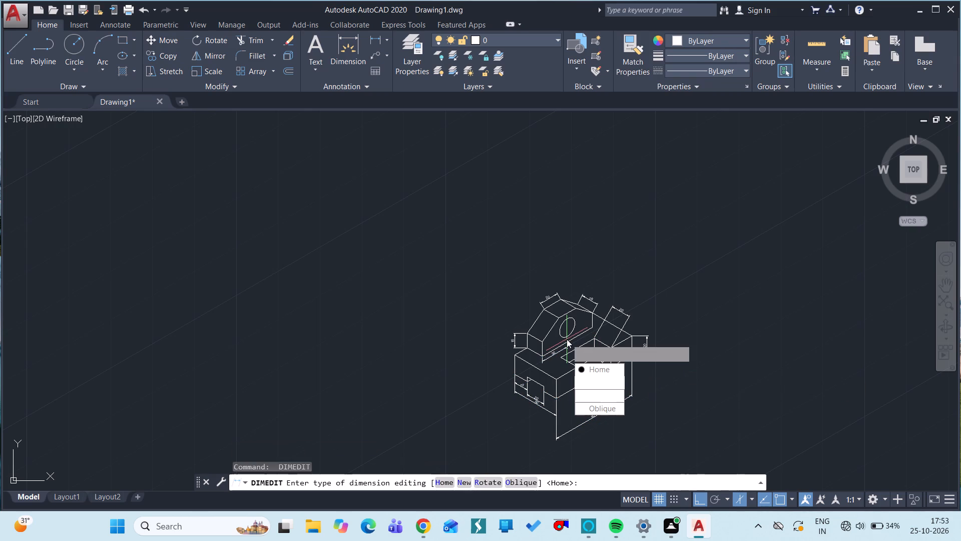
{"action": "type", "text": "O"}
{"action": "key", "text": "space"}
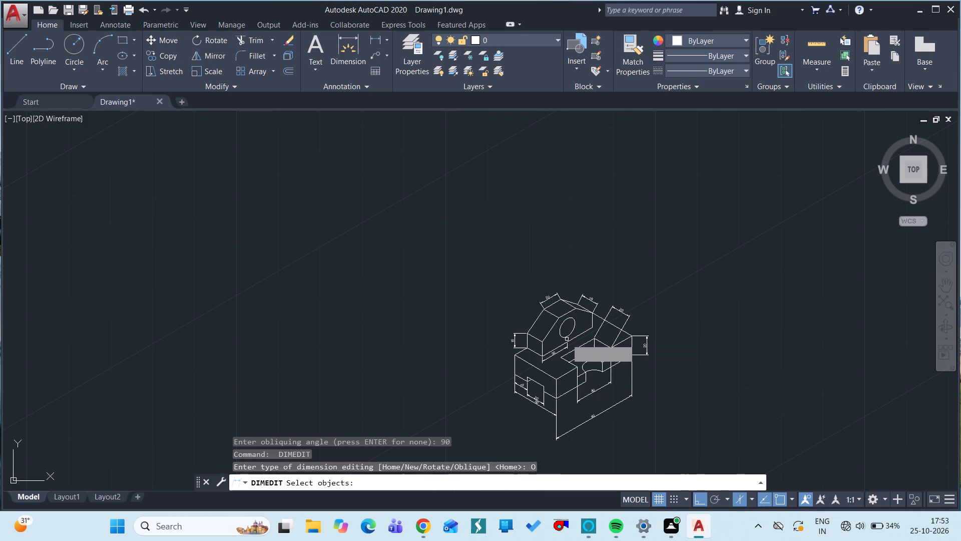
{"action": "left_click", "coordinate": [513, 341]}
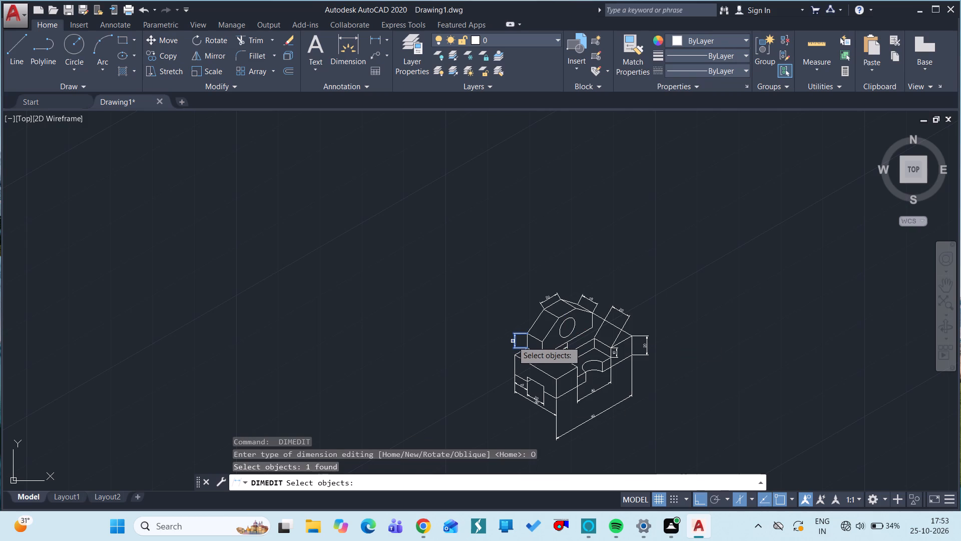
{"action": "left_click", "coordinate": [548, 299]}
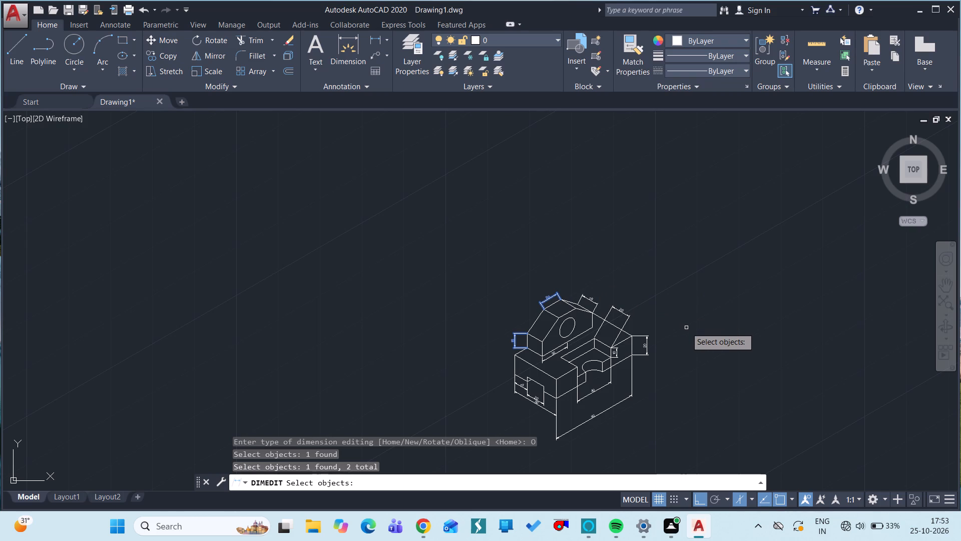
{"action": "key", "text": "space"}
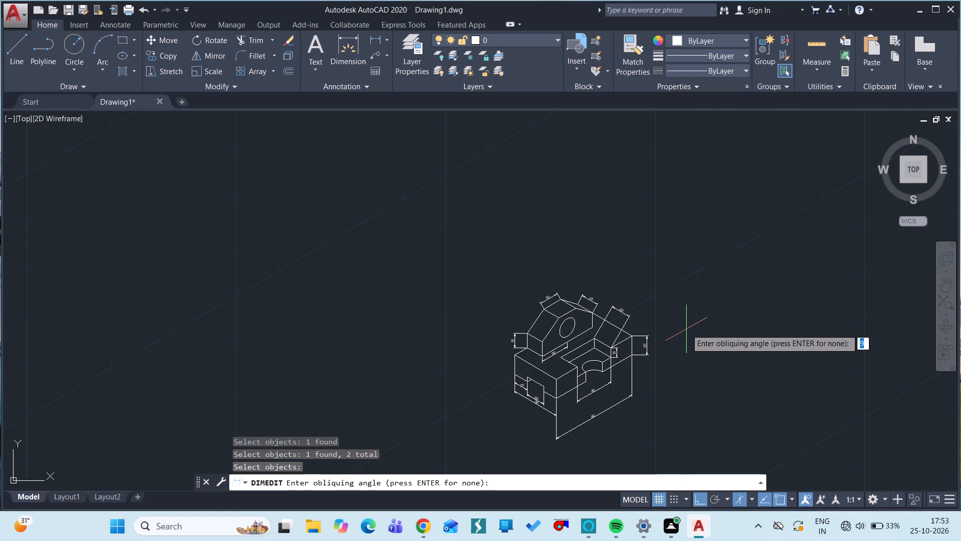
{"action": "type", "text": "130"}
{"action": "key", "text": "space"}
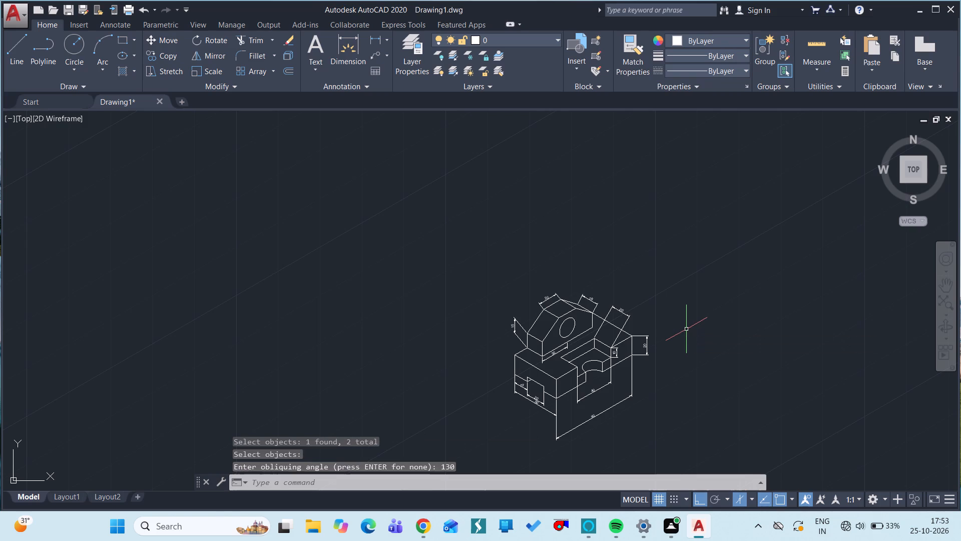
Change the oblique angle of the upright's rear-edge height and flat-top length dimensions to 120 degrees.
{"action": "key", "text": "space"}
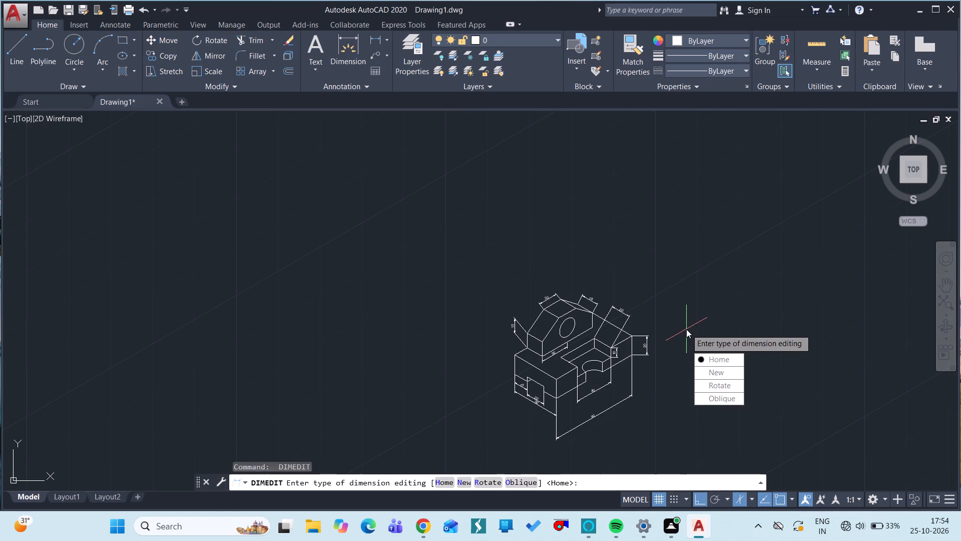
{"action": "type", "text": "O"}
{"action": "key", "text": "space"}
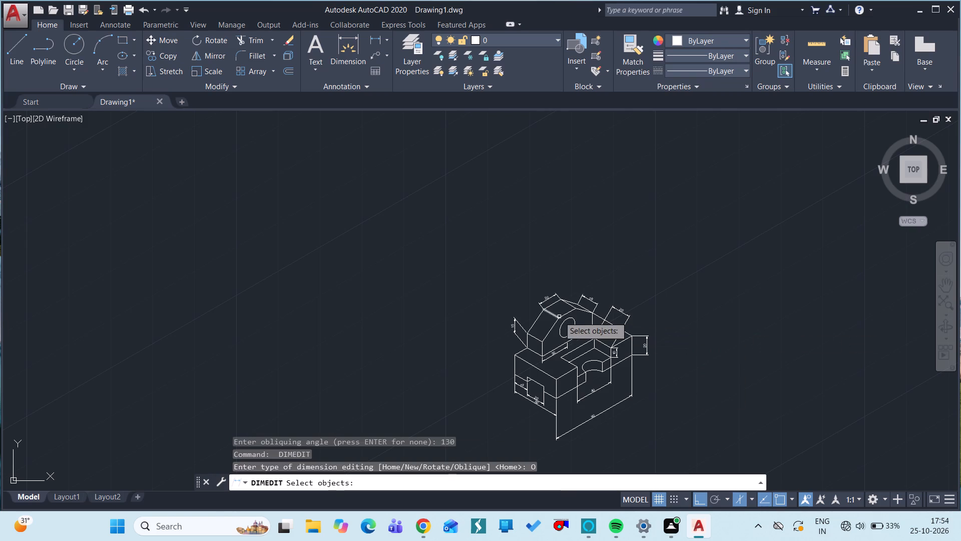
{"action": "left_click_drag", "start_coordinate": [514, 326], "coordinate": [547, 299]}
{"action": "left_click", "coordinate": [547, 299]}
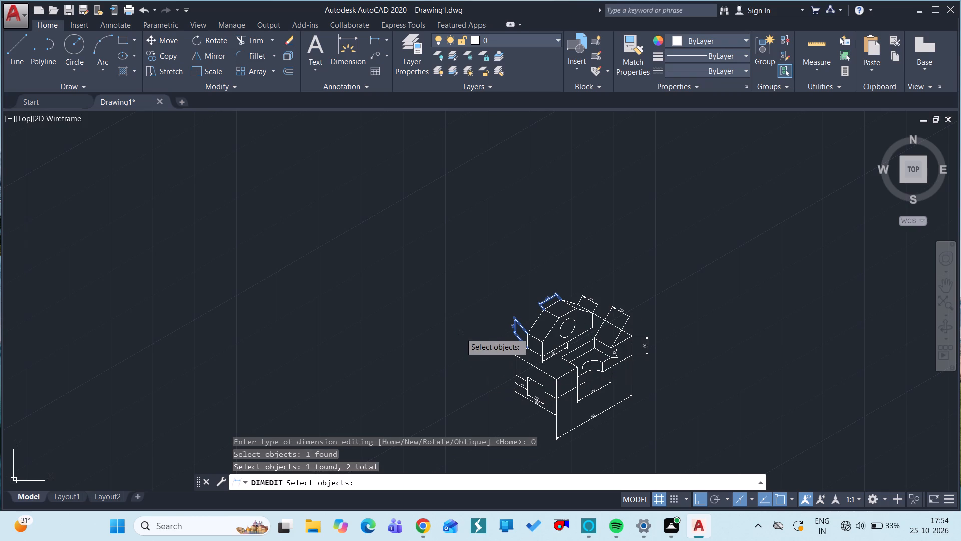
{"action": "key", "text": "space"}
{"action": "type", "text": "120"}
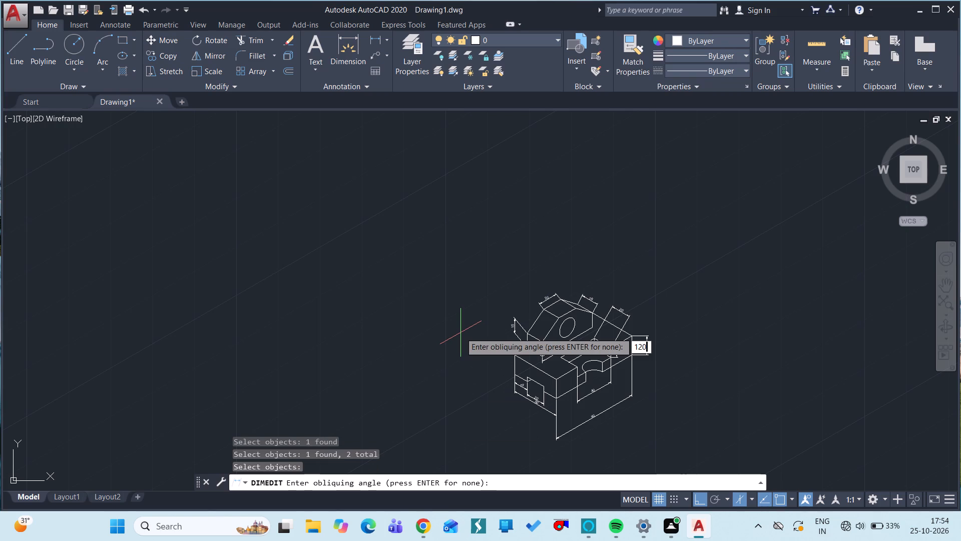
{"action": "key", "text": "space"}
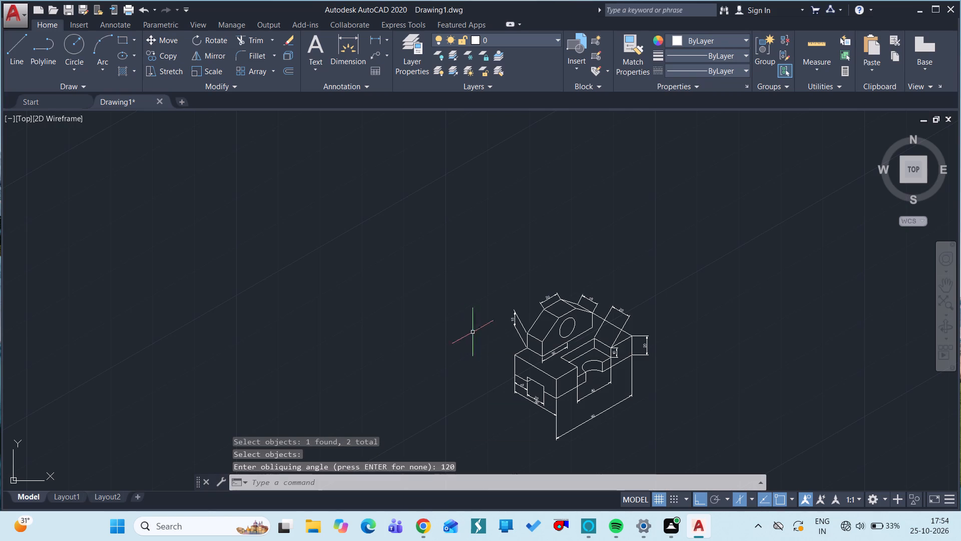
Set the oblique angle of the upright's rear-edge height and flat-top length dimensions to 150 degrees.
{"action": "key", "text": "space"}
{"action": "key", "text": "o"}
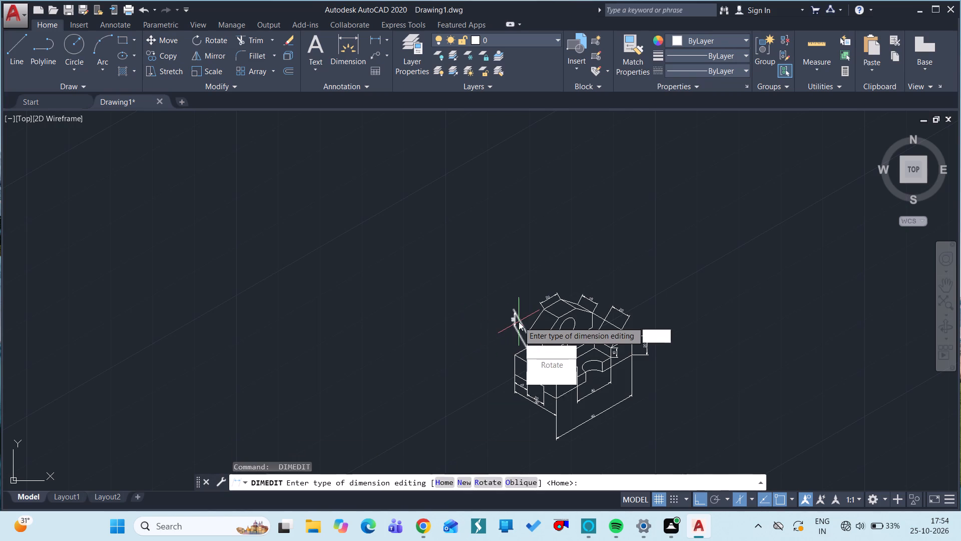
{"action": "key", "text": "space"}
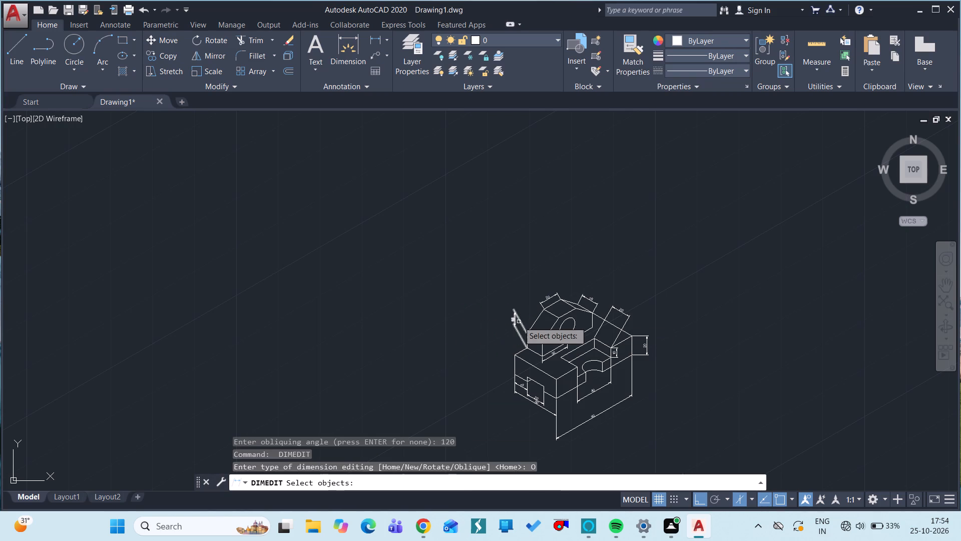
{"action": "left_click", "coordinate": [521, 318]}
{"action": "left_click", "coordinate": [543, 302]}
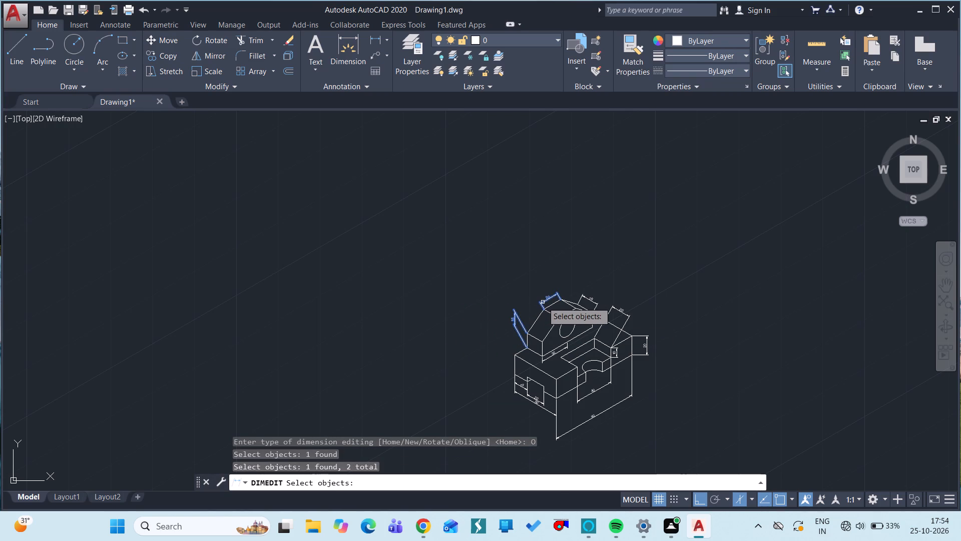
{"action": "key", "text": "space"}
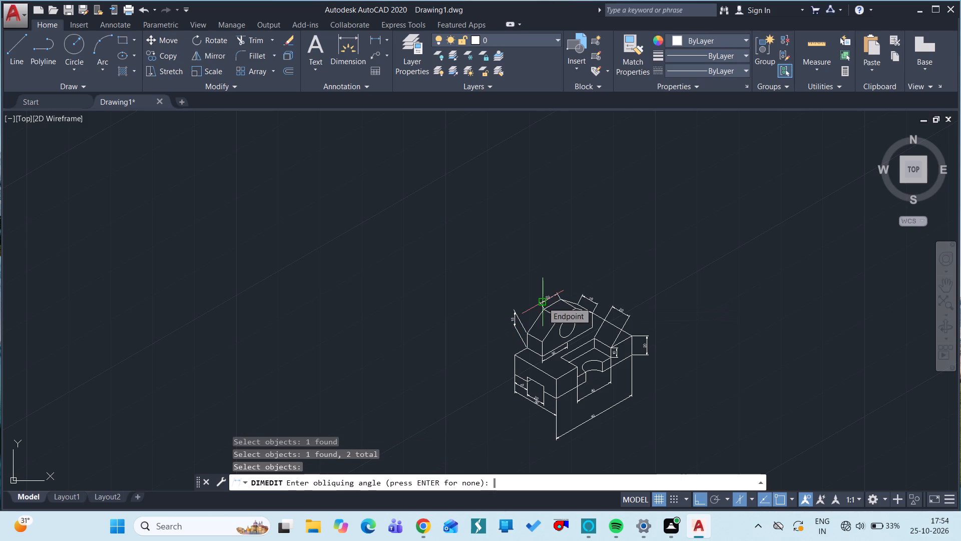
{"action": "type", "text": "150"}
{"action": "key", "text": "space"}
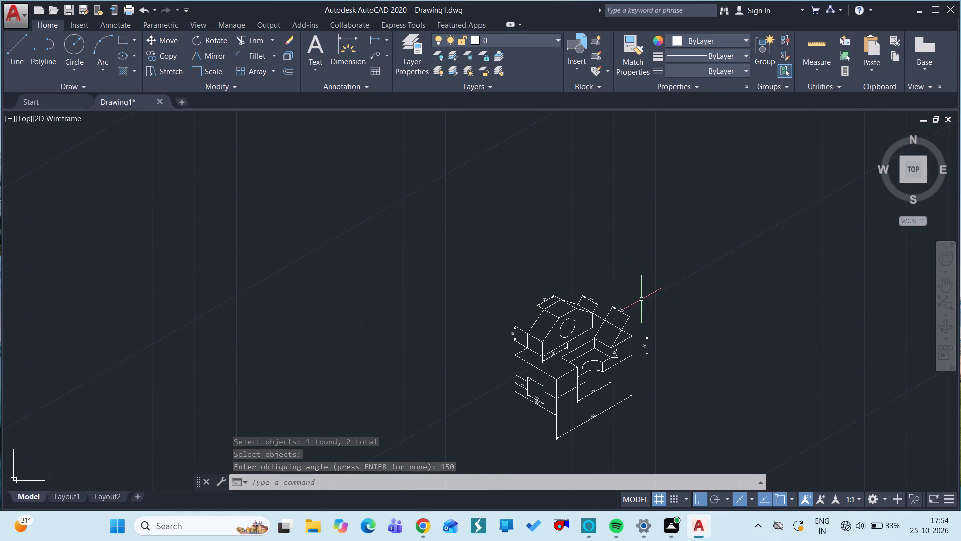
Oblique the upright's 18 thickness, the 20 width beside the recess, the 10 recess depth and the base's 20 height dimensions to 30 degrees.
{"action": "key", "text": "space"}
{"action": "type", "text": "O"}
{"action": "key", "text": "space"}
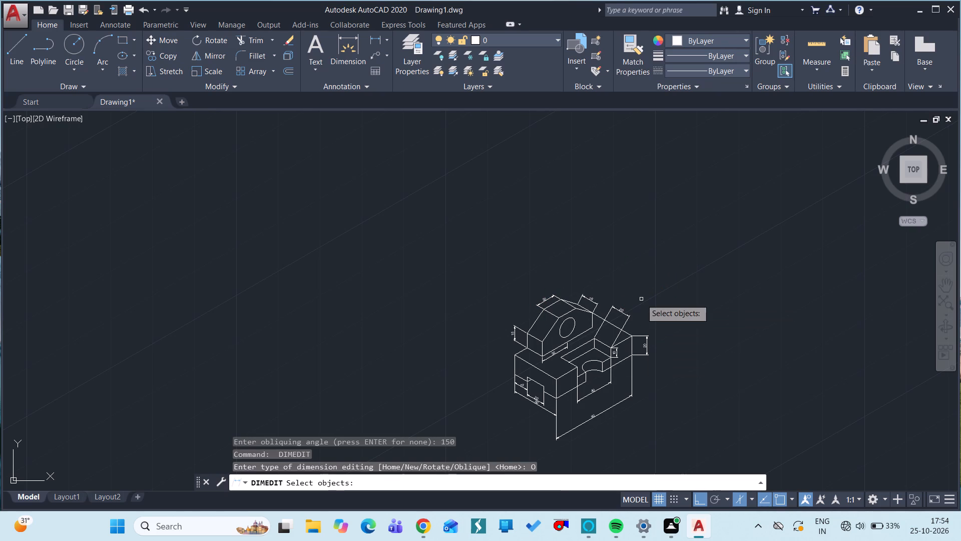
{"action": "left_click", "coordinate": [591, 296]}
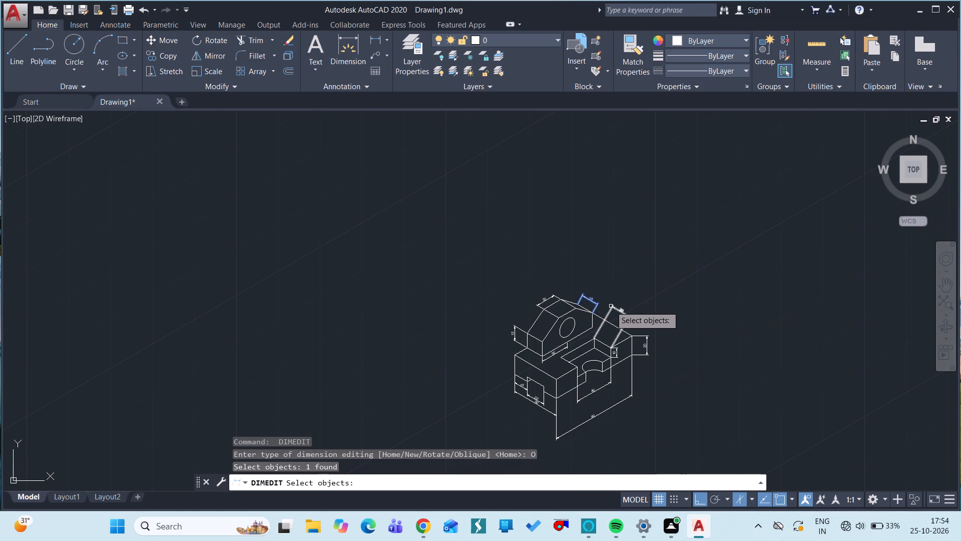
{"action": "left_click", "coordinate": [616, 309]}
{"action": "left_click", "coordinate": [619, 354]}
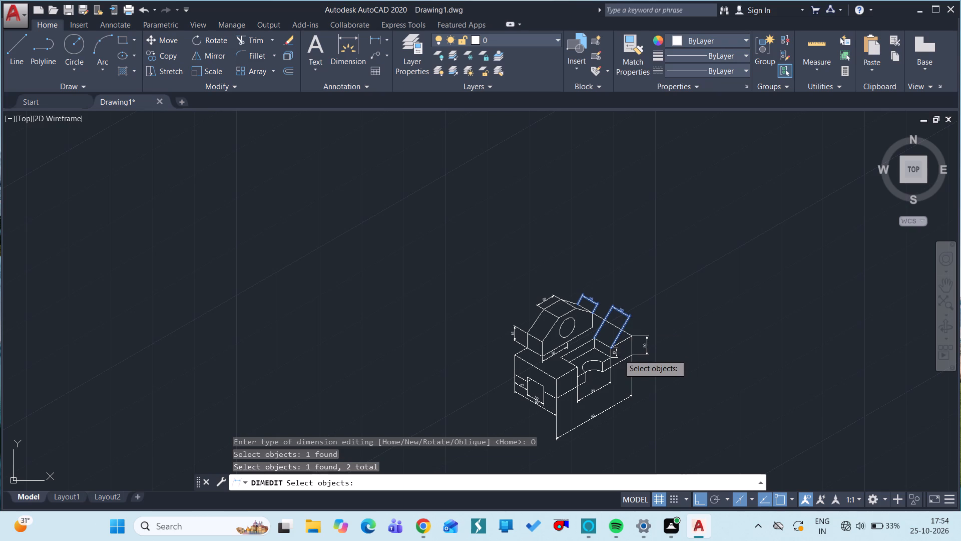
{"action": "left_click", "coordinate": [647, 347]}
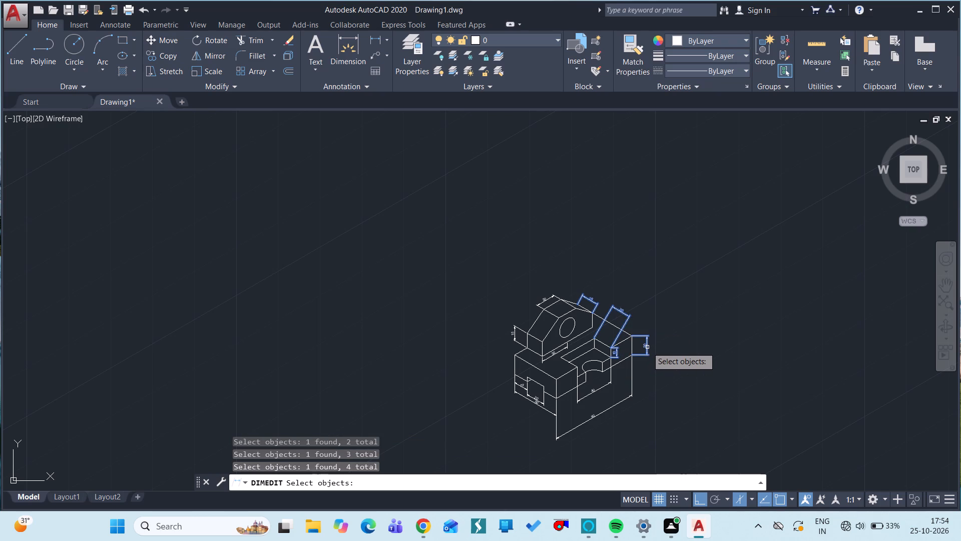
{"action": "key", "text": "space"}
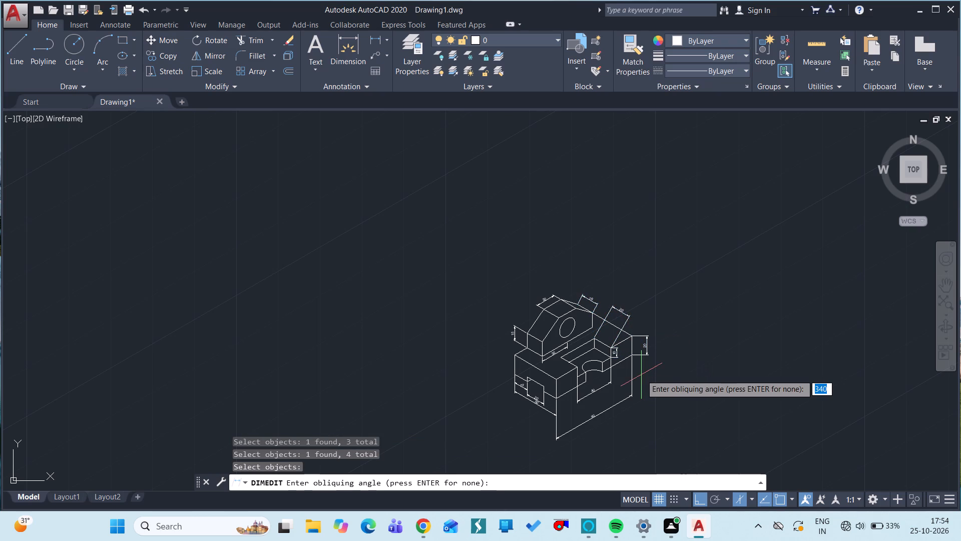
{"action": "type", "text": "30"}
{"action": "key", "text": "space"}
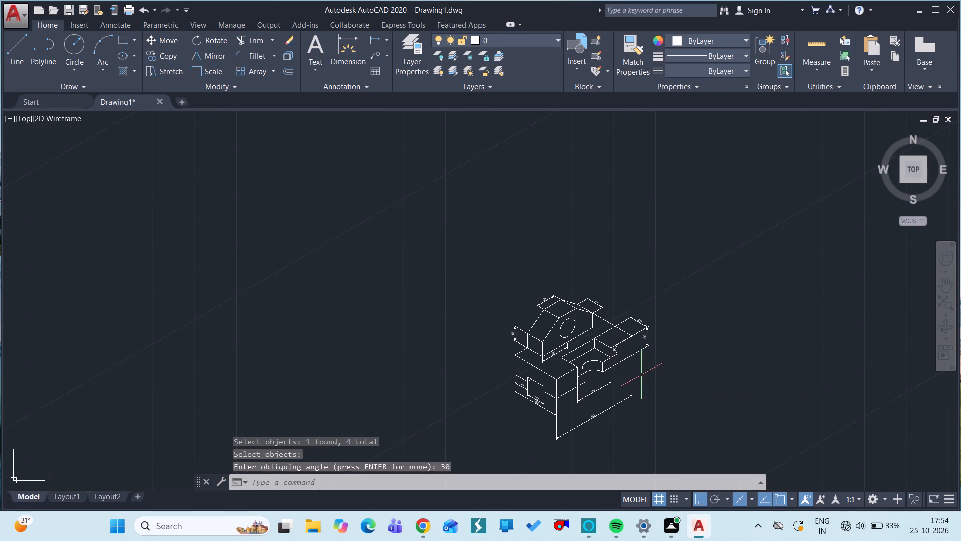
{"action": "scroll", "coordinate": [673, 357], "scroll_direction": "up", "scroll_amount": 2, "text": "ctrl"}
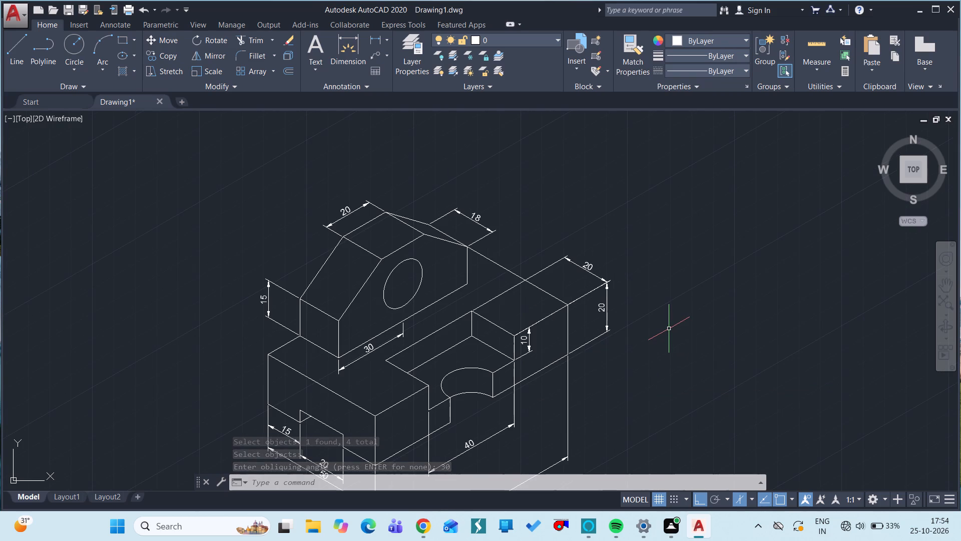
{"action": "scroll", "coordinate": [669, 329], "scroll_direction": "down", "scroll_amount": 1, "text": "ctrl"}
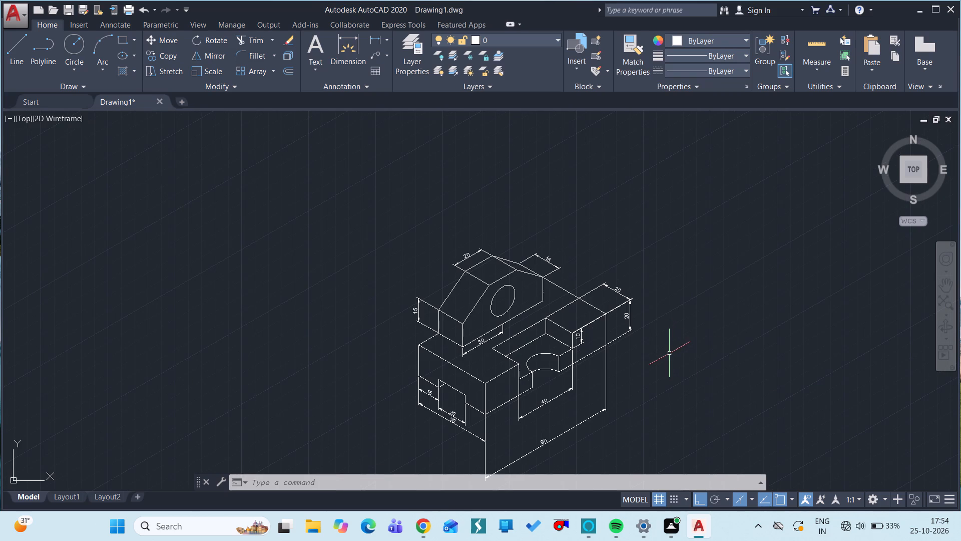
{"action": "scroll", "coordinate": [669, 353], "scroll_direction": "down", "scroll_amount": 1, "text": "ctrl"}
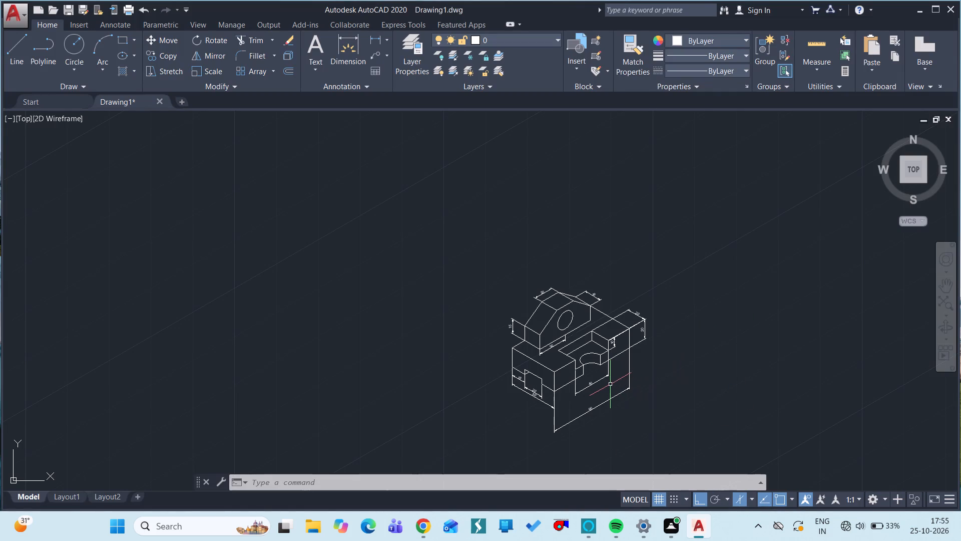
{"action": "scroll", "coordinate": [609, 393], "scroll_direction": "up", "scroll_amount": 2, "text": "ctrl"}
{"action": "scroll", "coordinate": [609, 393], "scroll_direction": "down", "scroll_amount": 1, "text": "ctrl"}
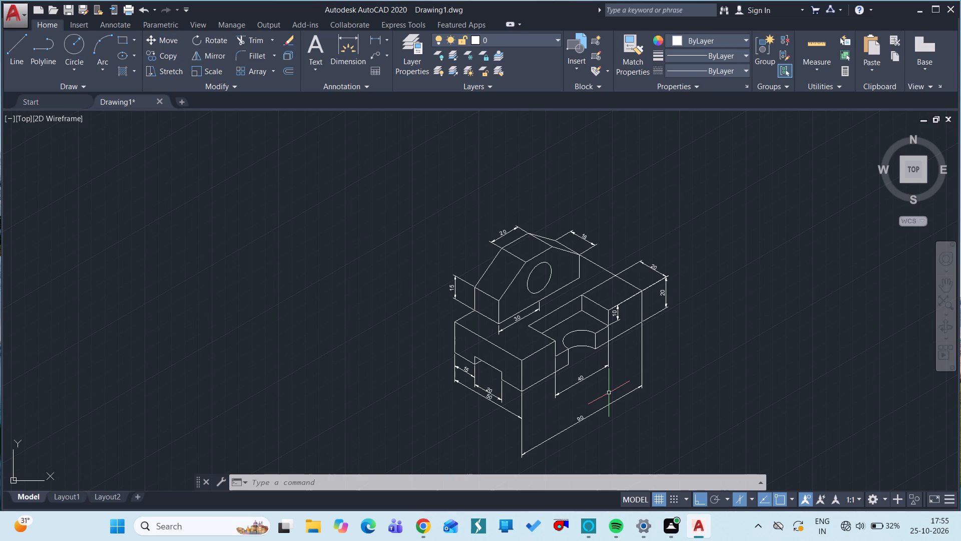
Turn off log file recording with the LOGFILEOFF command.
{"action": "type", "text": "LOG"}
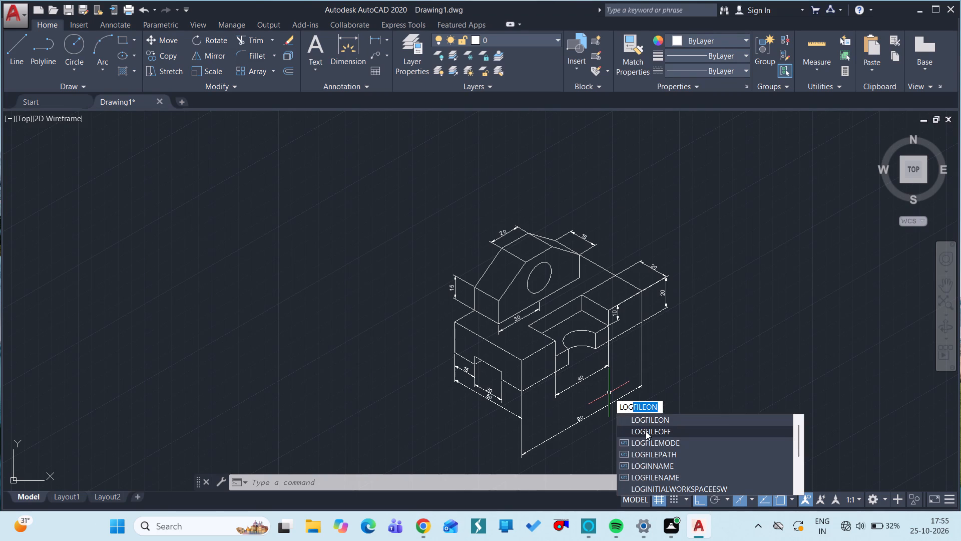
{"action": "left_click", "coordinate": [646, 431]}
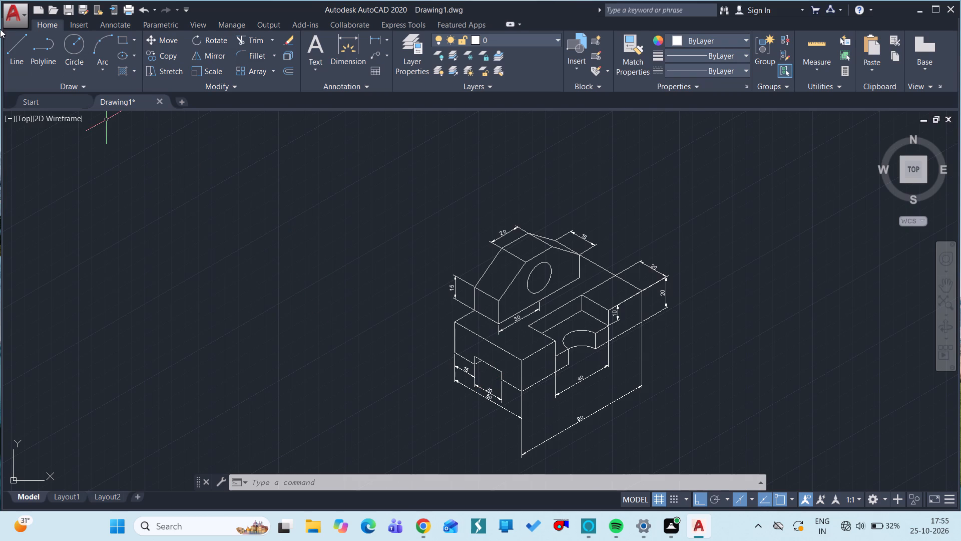
Start saving the drawing under a new name and create a folder DRAWING-32 in Desktop > AUTOCAD INTERSHIP > DRAWINGS > AUTOCAD DRAWINGS.
{"action": "left_click", "coordinate": [12, 16]}
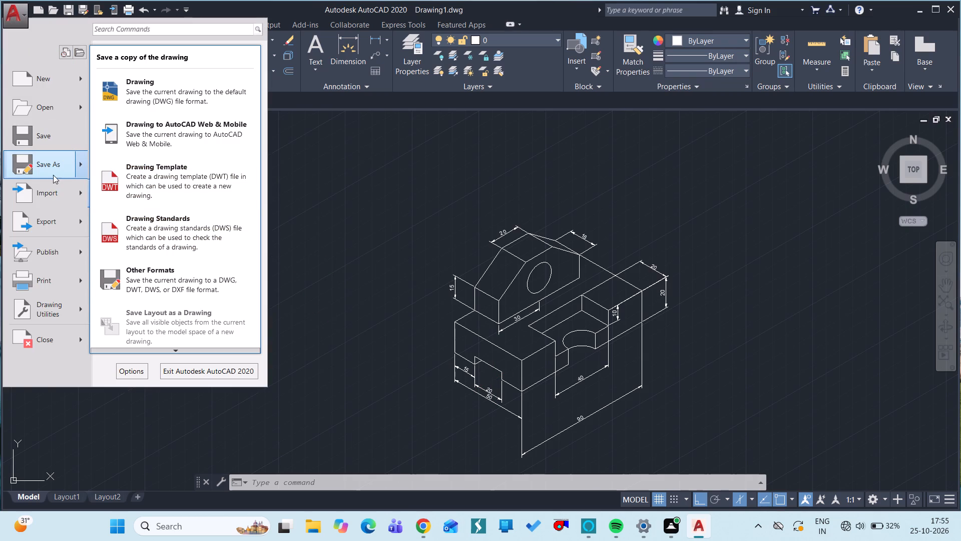
{"action": "left_click", "coordinate": [33, 168]}
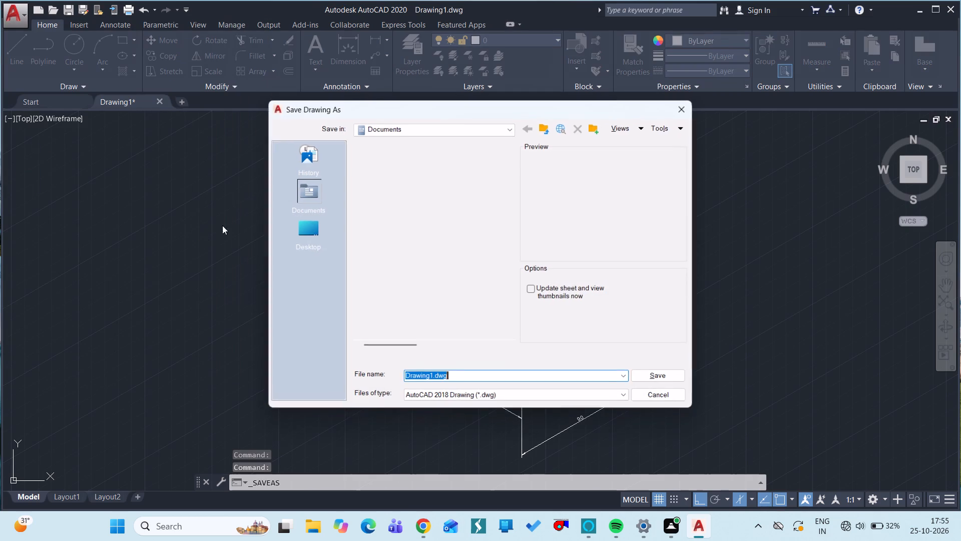
{"action": "left_click", "coordinate": [301, 239]}
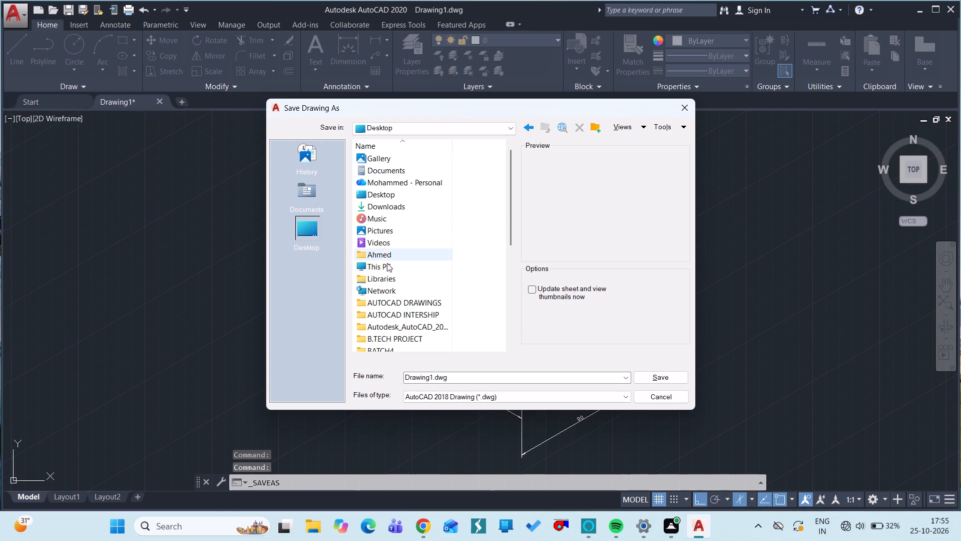
{"action": "double_click", "coordinate": [408, 317]}
{"action": "double_click", "coordinate": [413, 162]}
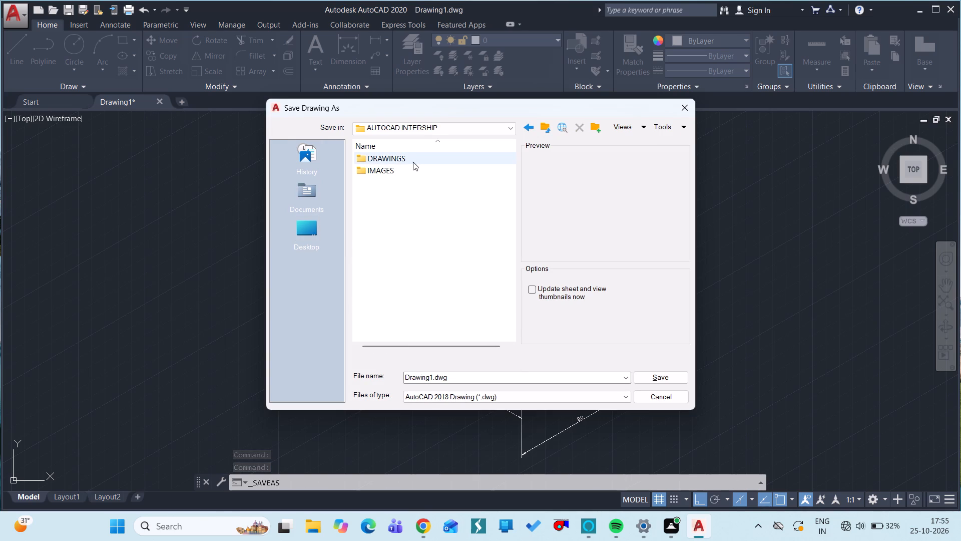
{"action": "double_click", "coordinate": [413, 162]}
{"action": "scroll", "coordinate": [424, 284], "scroll_direction": "down", "scroll_amount": 8}
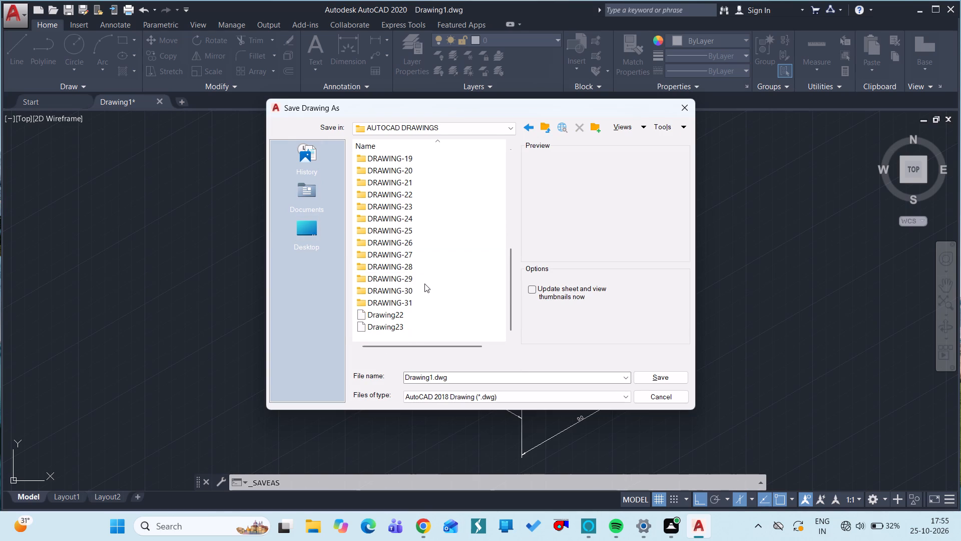
{"action": "scroll", "coordinate": [424, 284], "scroll_direction": "down", "scroll_amount": 16}
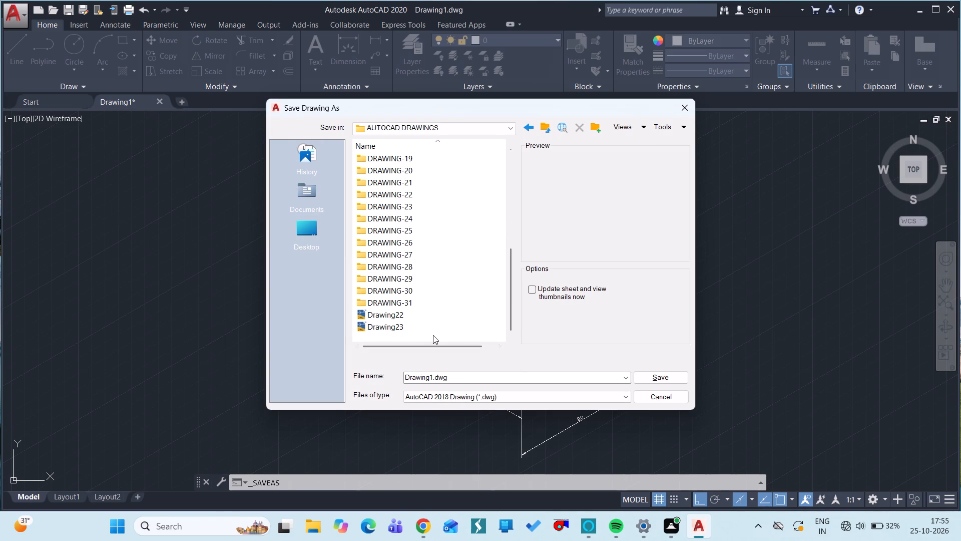
{"action": "left_click", "coordinate": [433, 335]}
{"action": "right_click", "coordinate": [433, 335]}
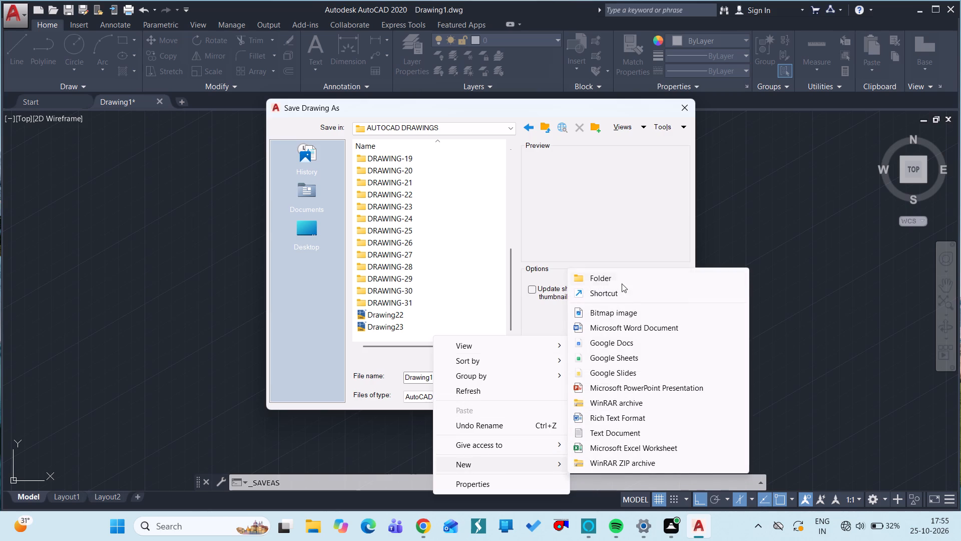
{"action": "left_click", "coordinate": [620, 278]}
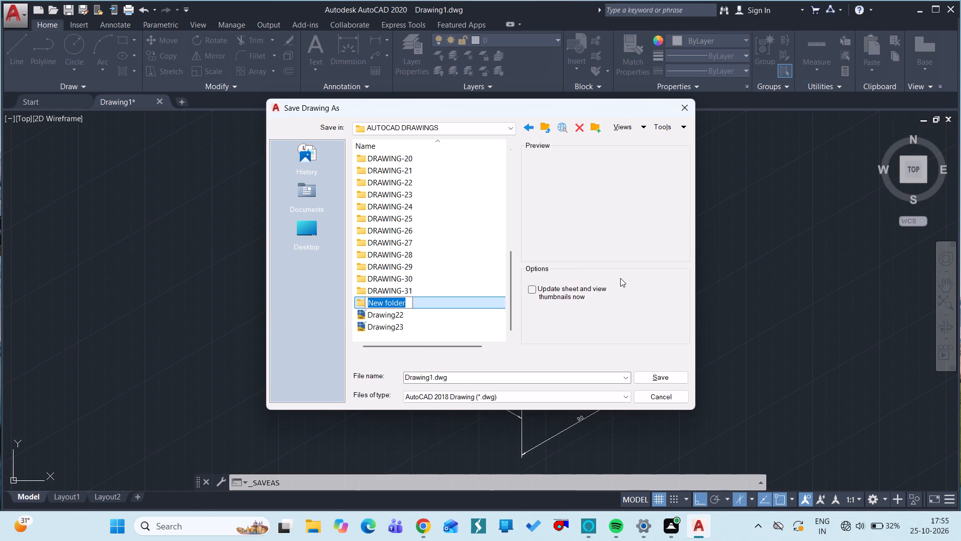
{"action": "type", "text": "DRAWING-"}
{"action": "type", "text": "32"}
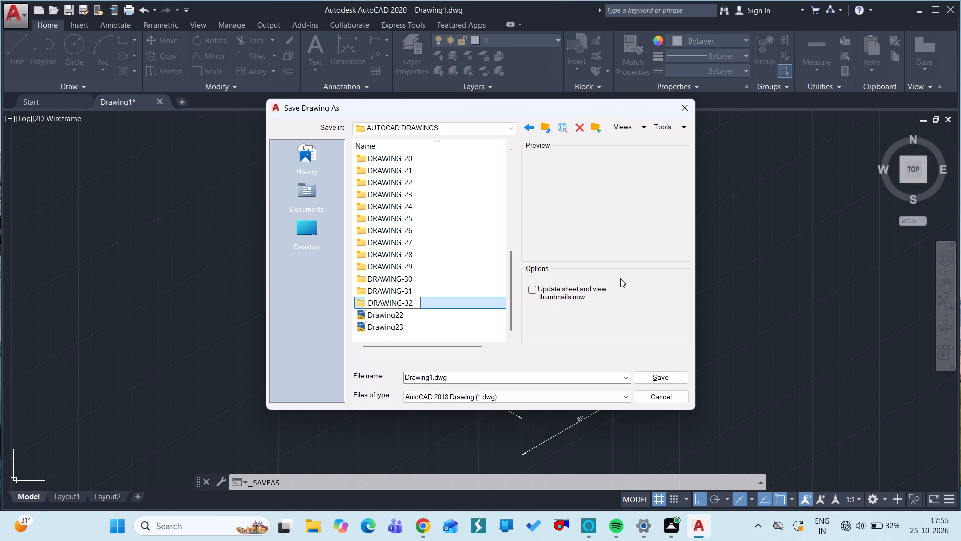
Name the file Drawing32.dwg and save it in the DRAWING-32 folder.
{"action": "left_click", "coordinate": [432, 379]}
{"action": "left_click", "coordinate": [432, 379]}
{"action": "left_click", "coordinate": [432, 379]}
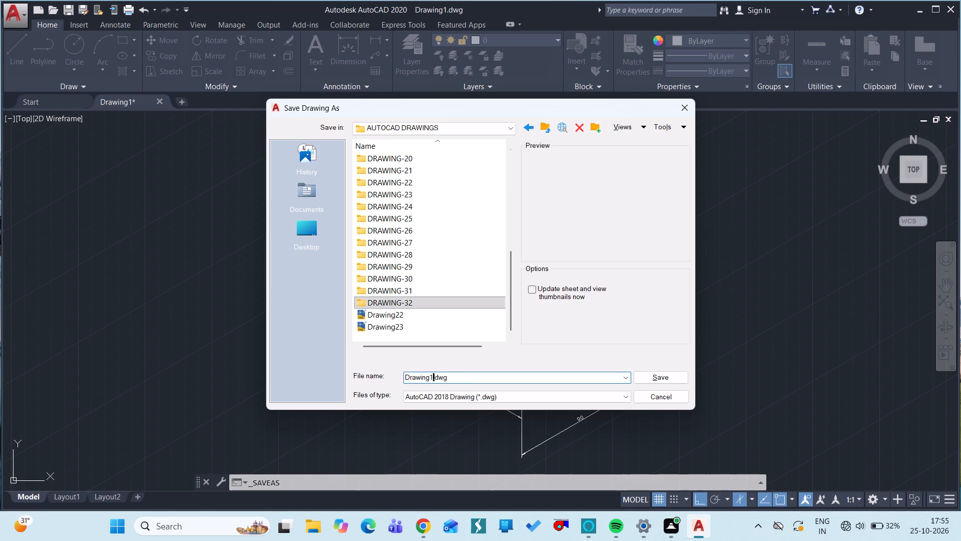
{"action": "key", "text": "BackSpace"}
{"action": "type", "text": "32"}
{"action": "double_click", "coordinate": [419, 305]}
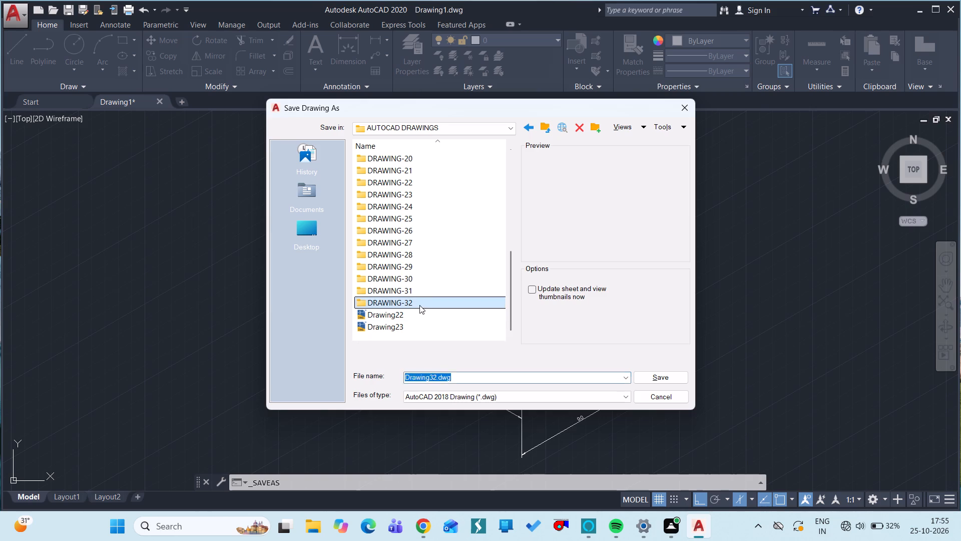
{"action": "left_click", "coordinate": [666, 375]}
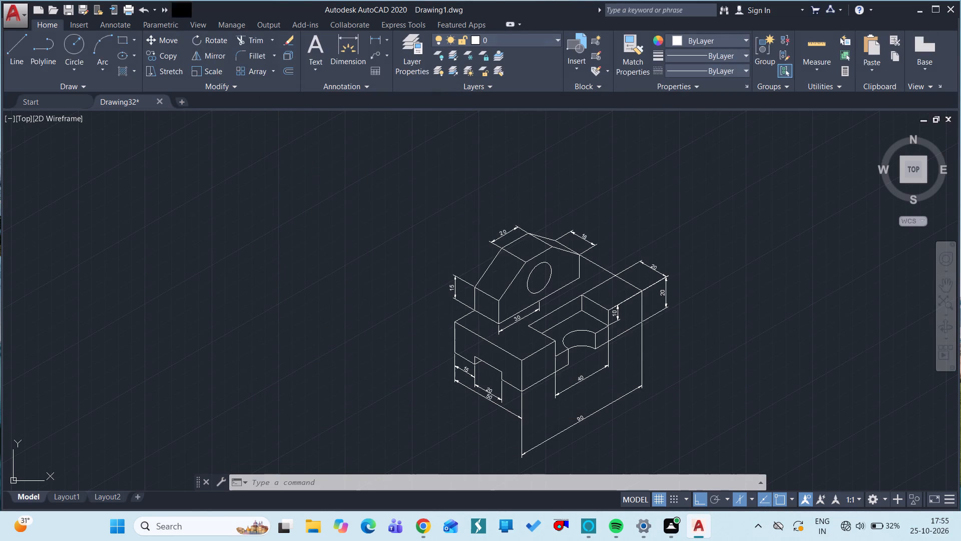
Export the drawing as Drawing32.pdf into Desktop > AUTOCAD INTERSHIP > DRAWINGS > AUTOCAD DRAWINGS > DRAWING-32.
{"action": "left_click", "coordinate": [17, 16]}
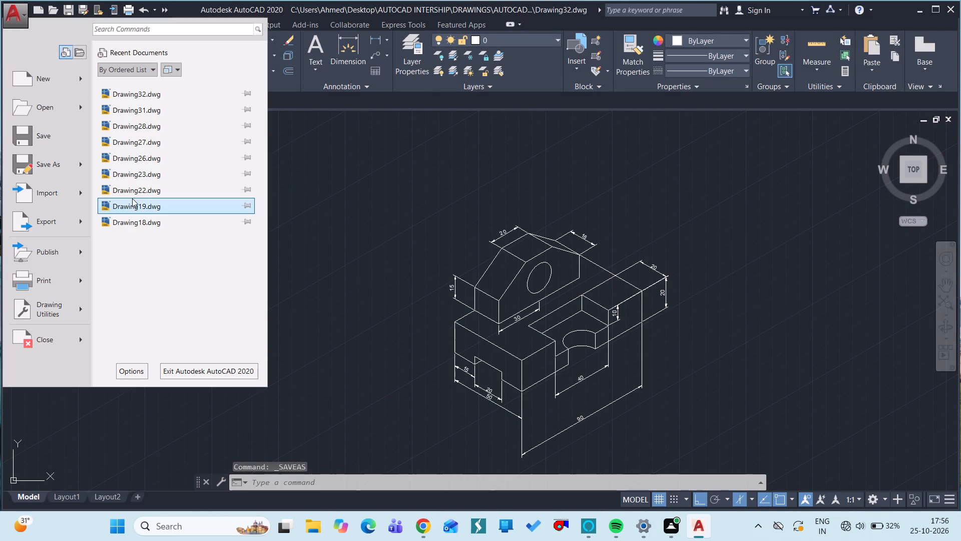
{"action": "left_click", "coordinate": [128, 217]}
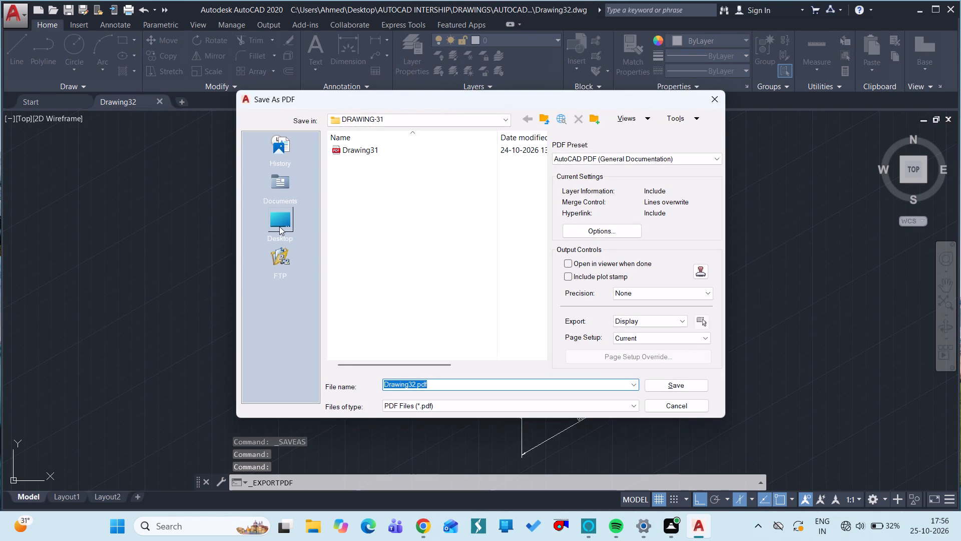
{"action": "left_click", "coordinate": [279, 226]}
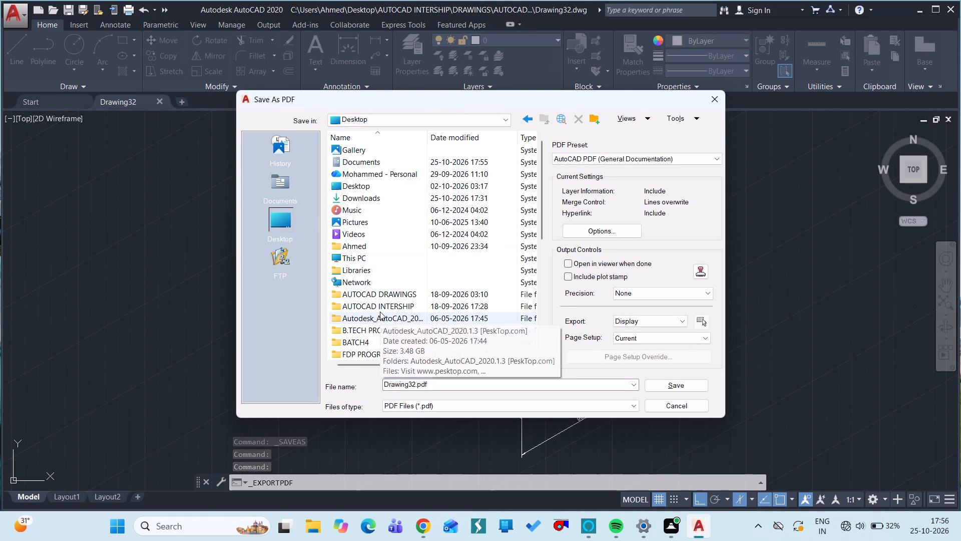
{"action": "double_click", "coordinate": [385, 309]}
{"action": "double_click", "coordinate": [384, 155]}
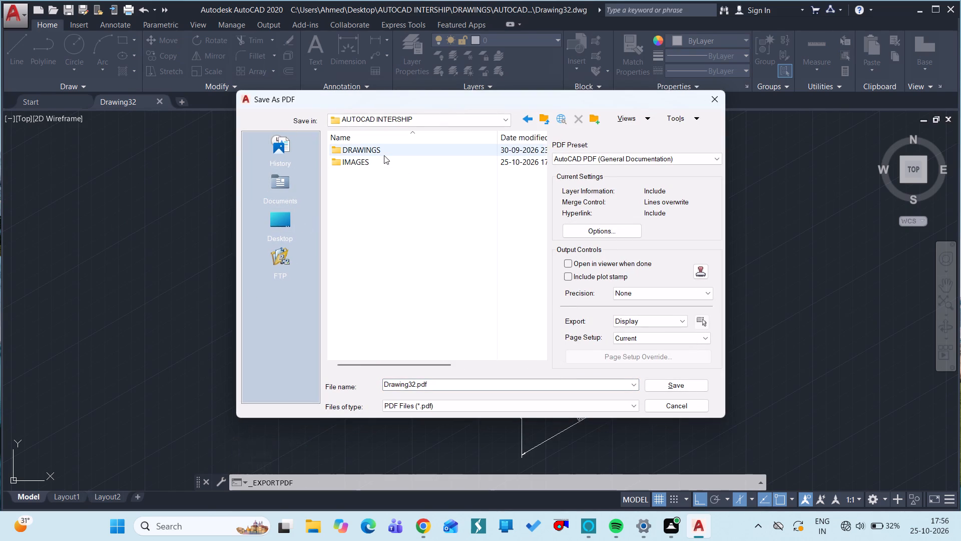
{"action": "left_click", "coordinate": [384, 155]}
{"action": "double_click", "coordinate": [384, 155]}
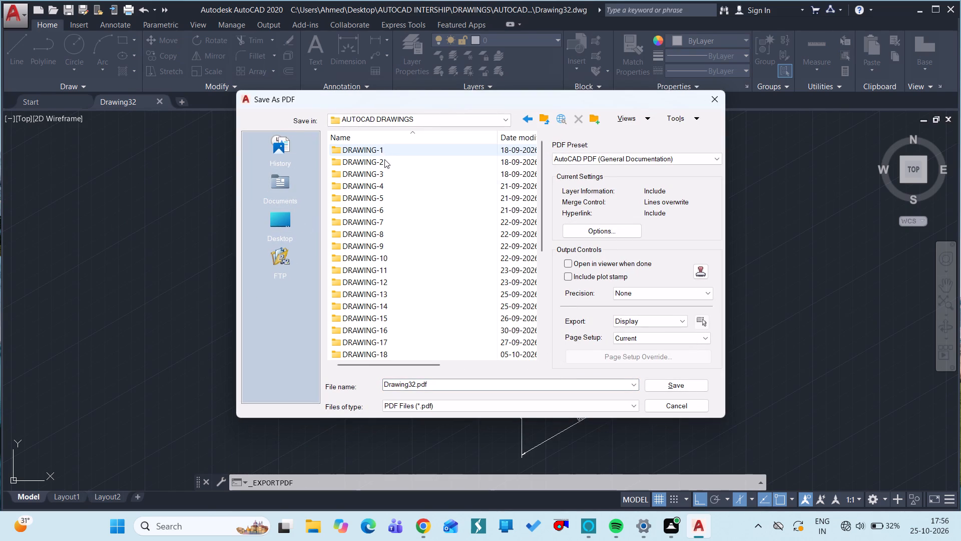
{"action": "scroll", "coordinate": [395, 304], "scroll_direction": "down", "scroll_amount": 20}
{"action": "double_click", "coordinate": [386, 339]}
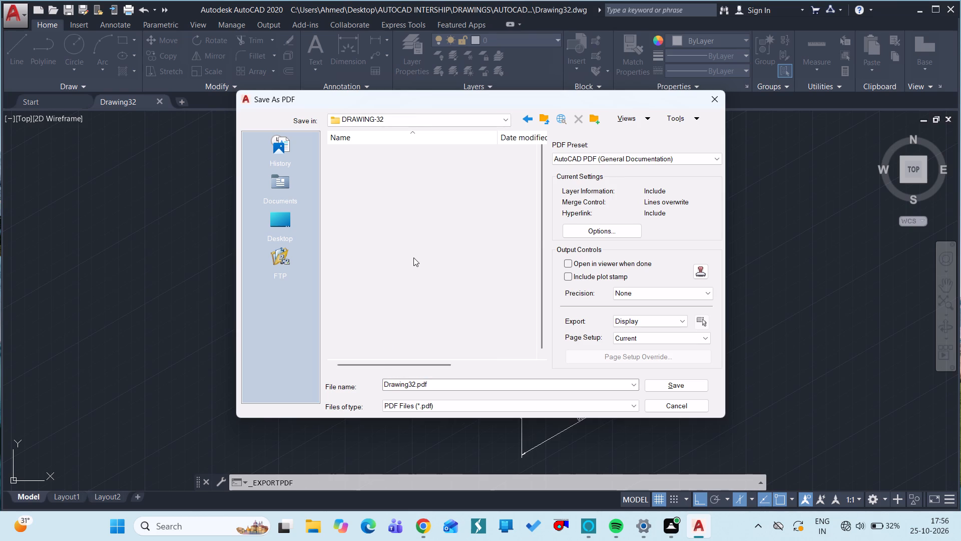
{"action": "left_click", "coordinate": [694, 388]}
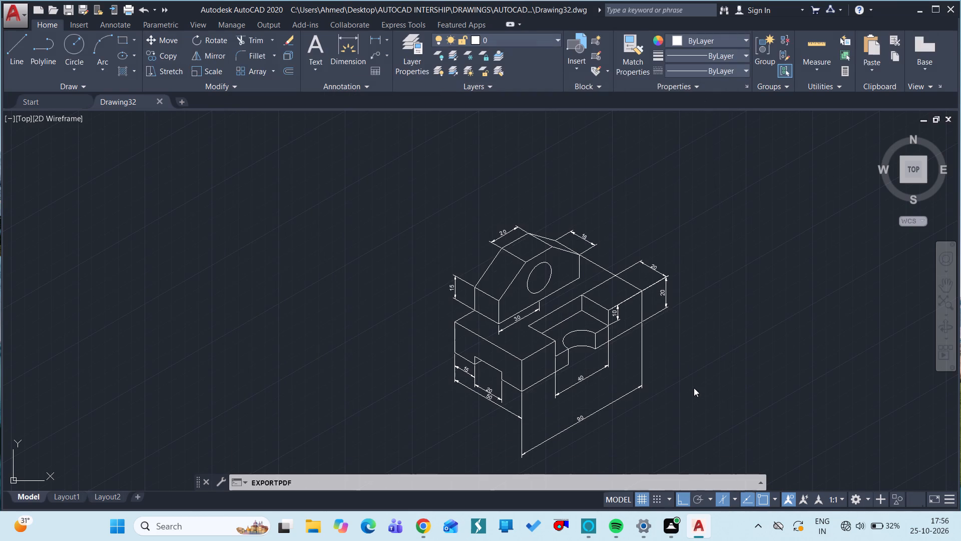